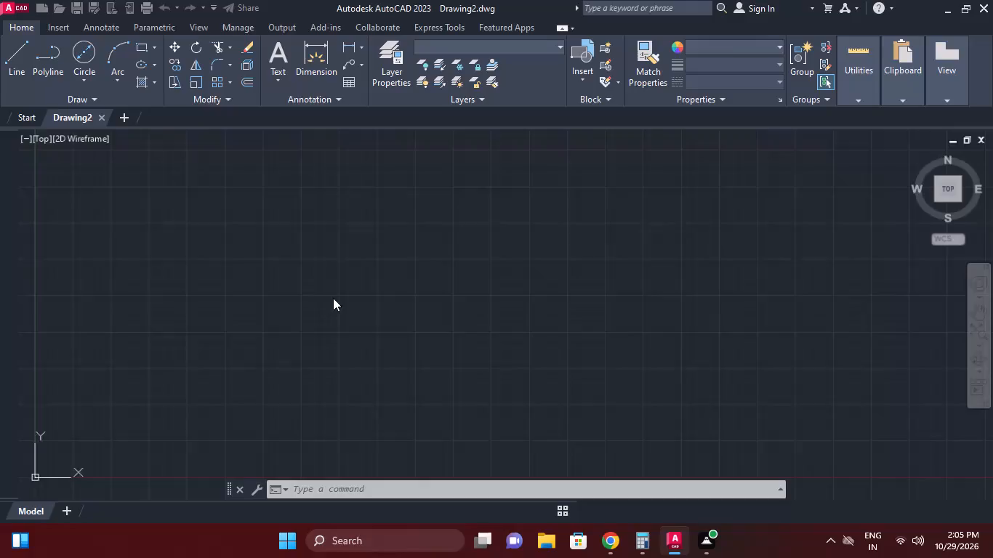
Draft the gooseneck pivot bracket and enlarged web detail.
Turn off the drawing grid.
key(F7)
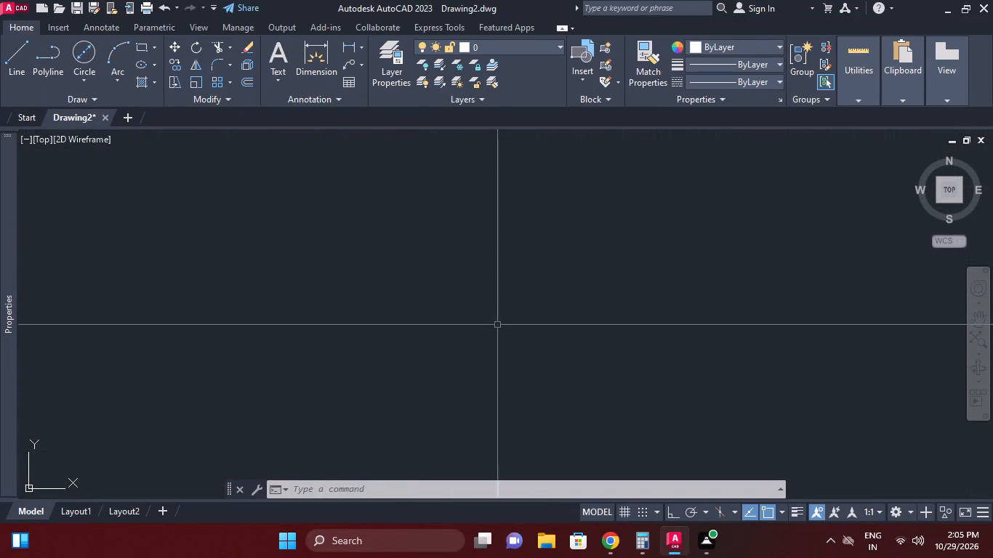
middle_click(497, 325)
Configure the drawing units to length precision 0 and a millimetres insertion scale.
key(u)
key(n)
key(space)
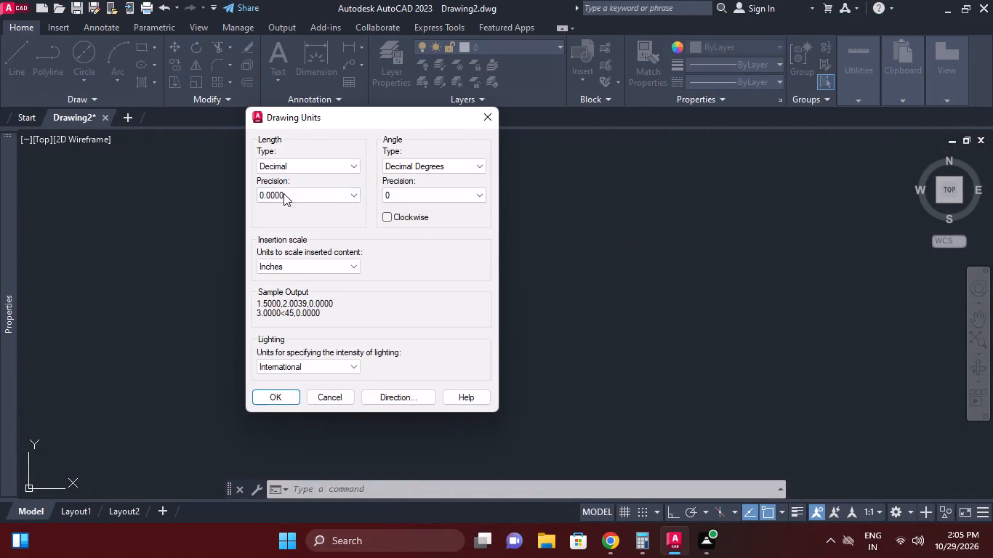
click(284, 193)
click(289, 208)
click(278, 262)
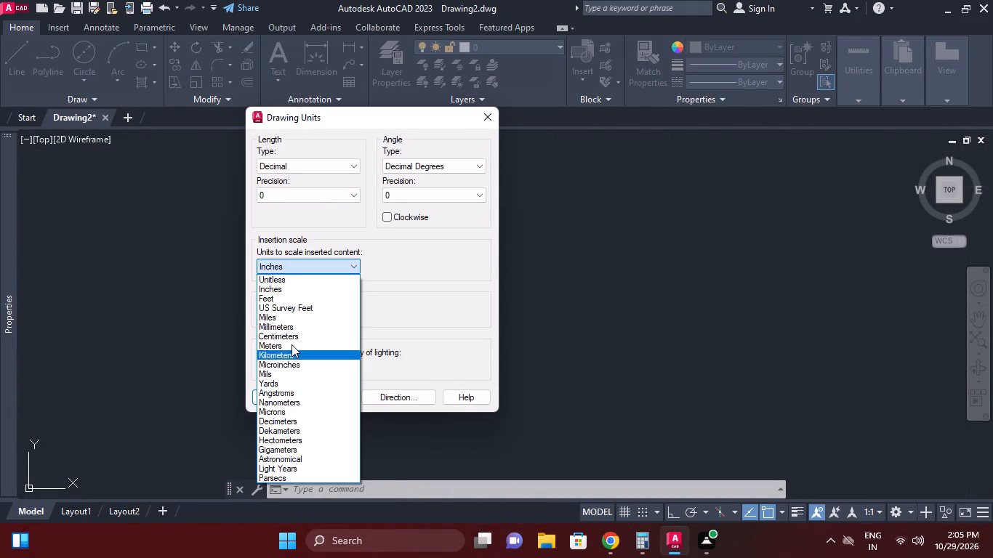
click(291, 329)
click(273, 403)
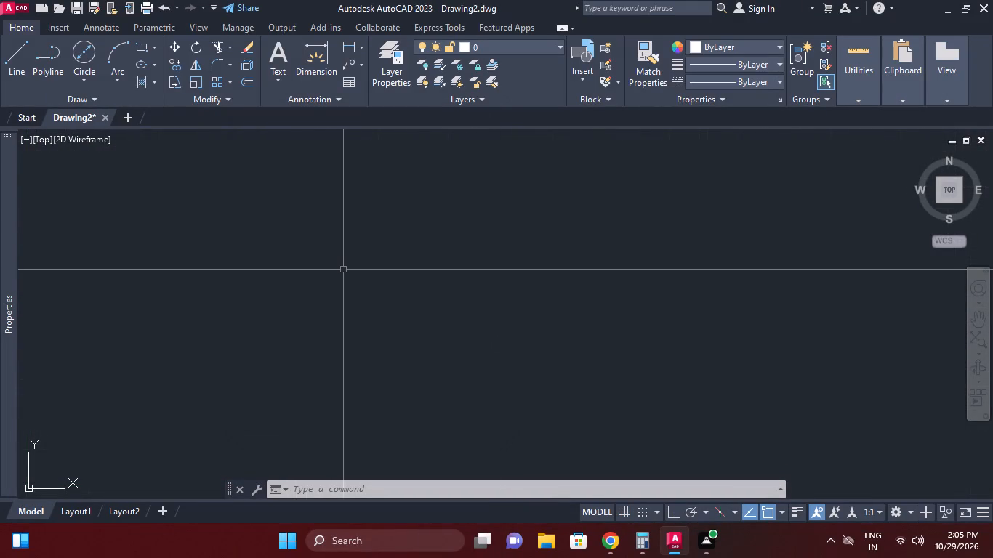
Modify the Standard dimension style, setting its extension line colour to index colour 251.
key(d)
key(space)
click(632, 244)
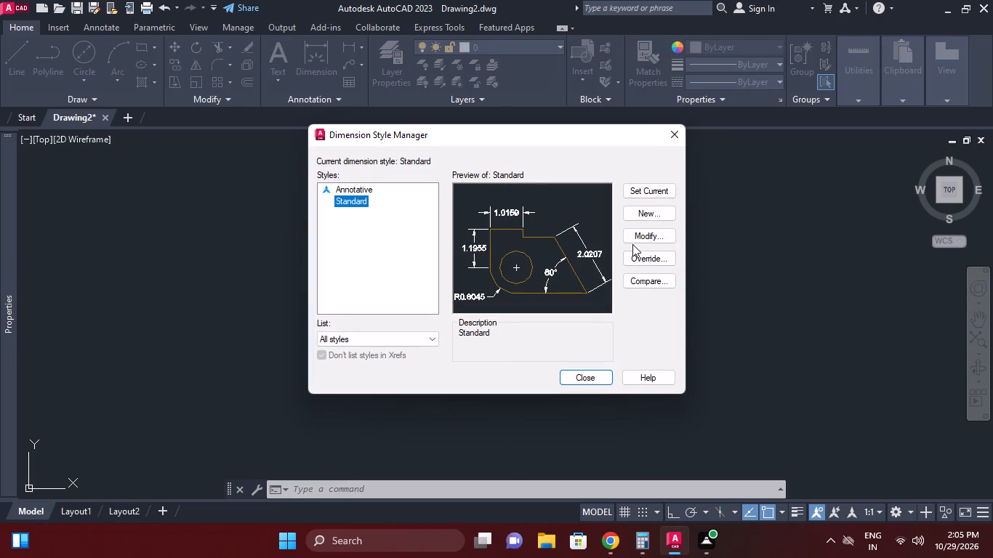
click(637, 239)
click(189, 112)
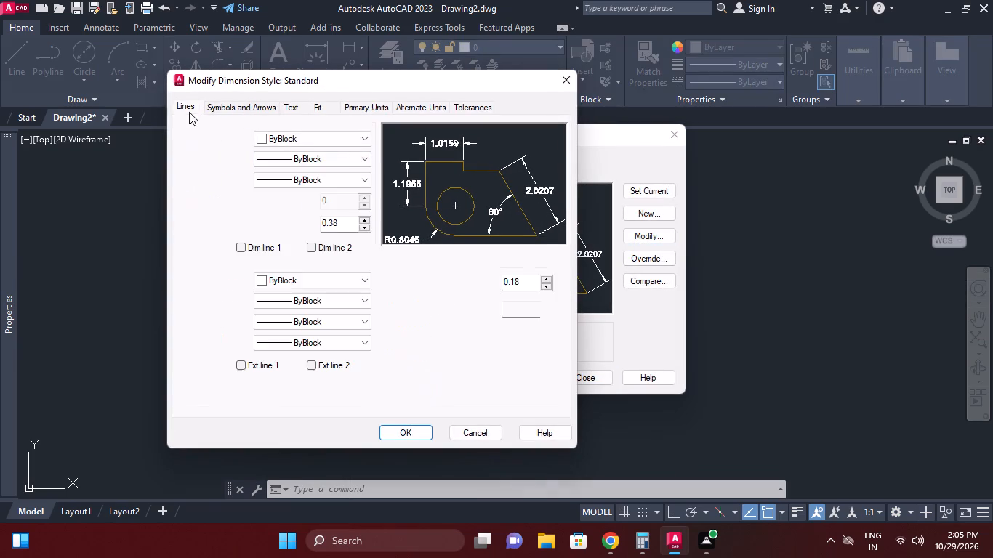
click(220, 110)
click(188, 106)
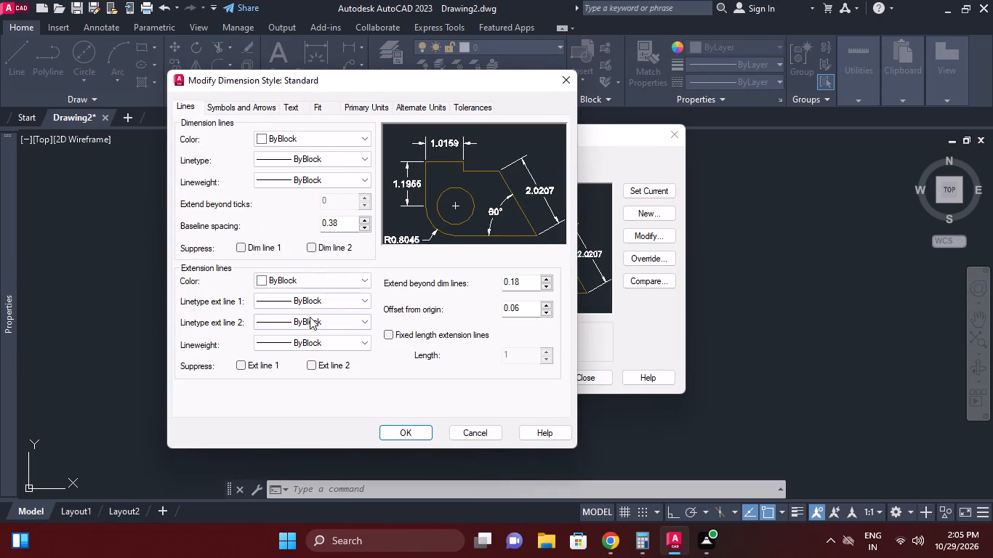
click(312, 284)
click(289, 400)
click(312, 276)
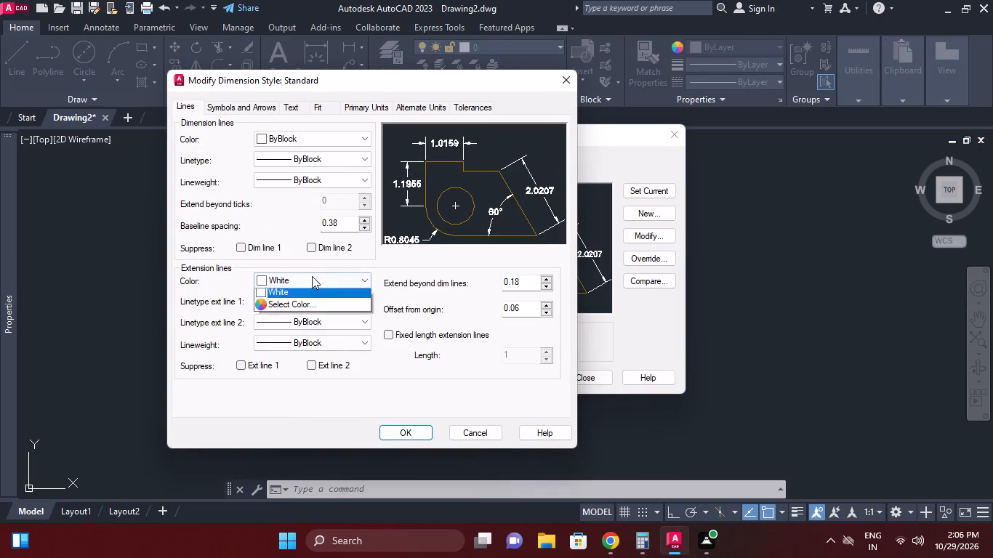
click(284, 406)
click(271, 327)
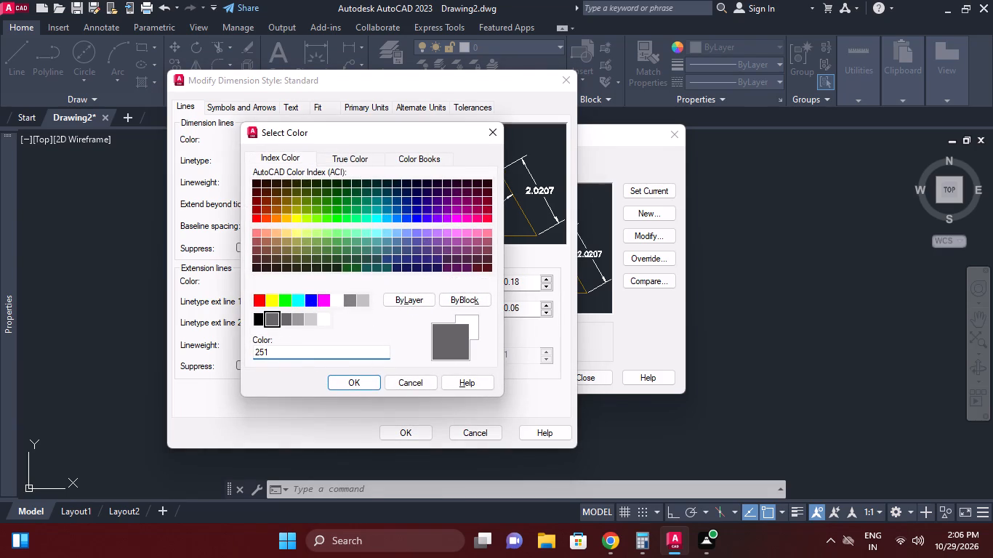
click(337, 385)
Set the dimension arrowheads to Oblique.
click(231, 106)
click(238, 150)
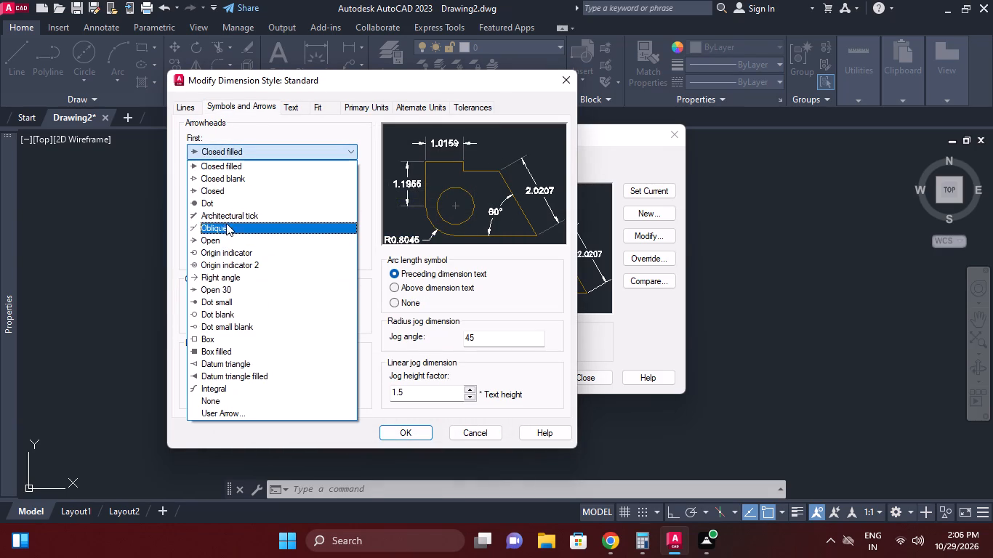
click(227, 229)
Set the dimension text height to 4, its vertical placement to Above and its alignment to ISO standard.
click(290, 103)
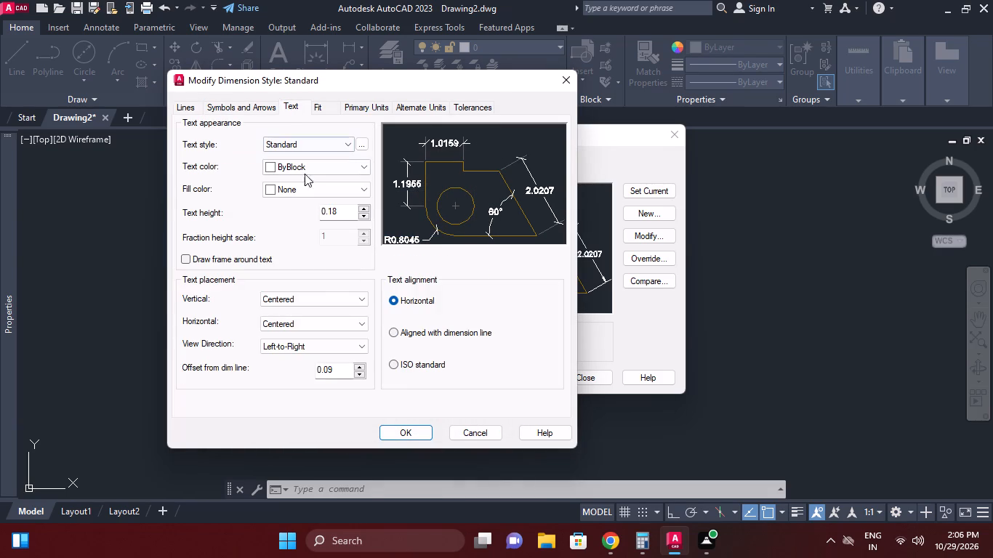
drag(342, 214, 238, 211)
key(4)
key(Return)
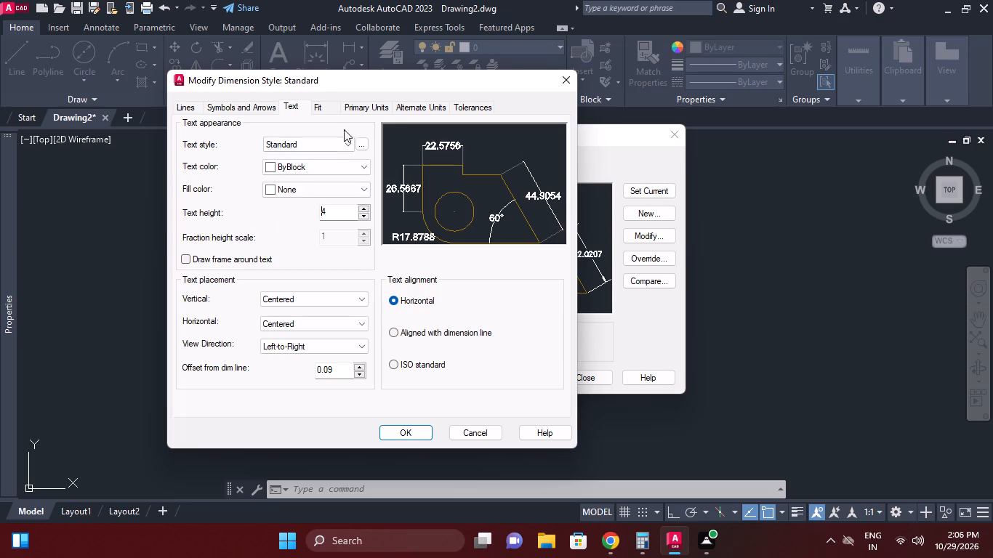
click(326, 108)
click(301, 110)
click(300, 302)
click(297, 321)
click(392, 331)
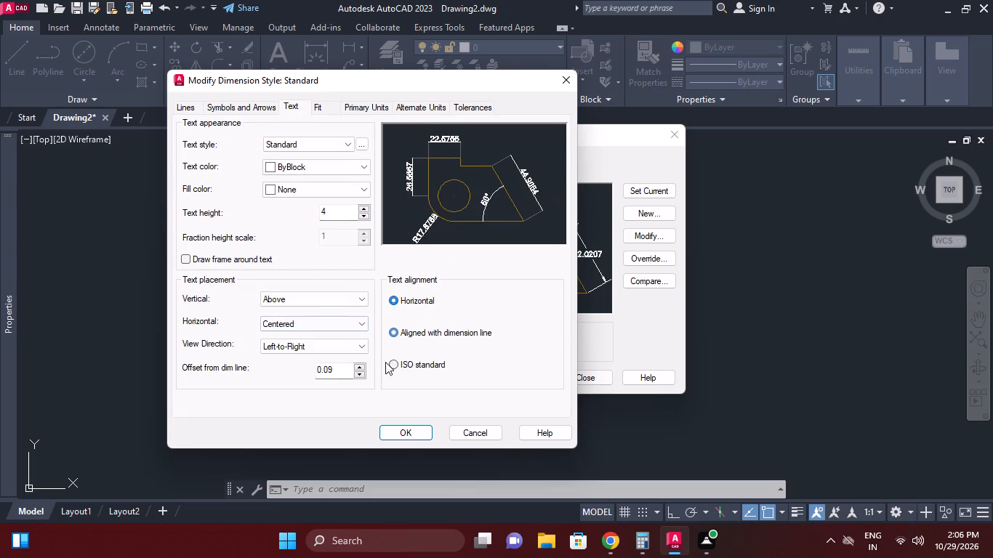
click(416, 361)
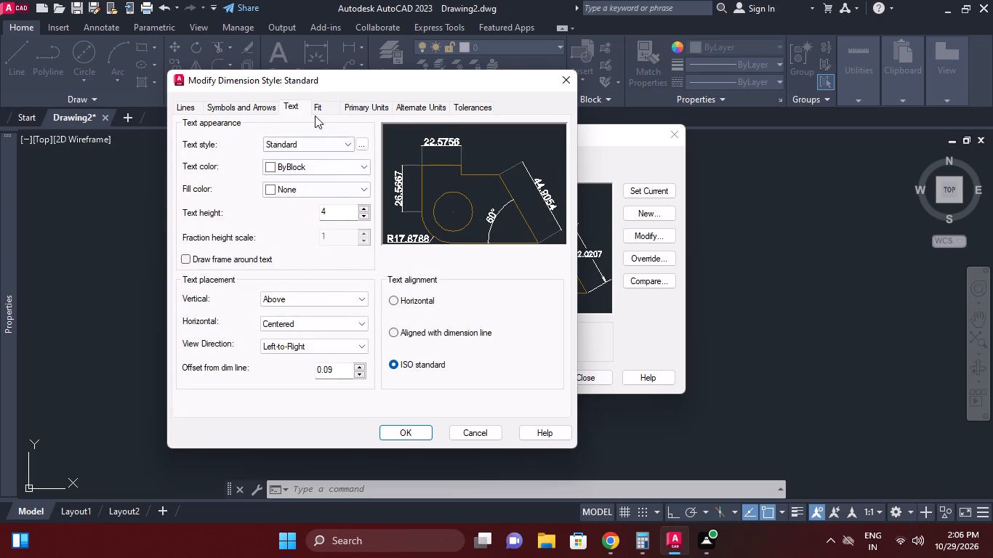
Set the dimension arrow size to 4.
click(314, 100)
click(319, 111)
click(253, 109)
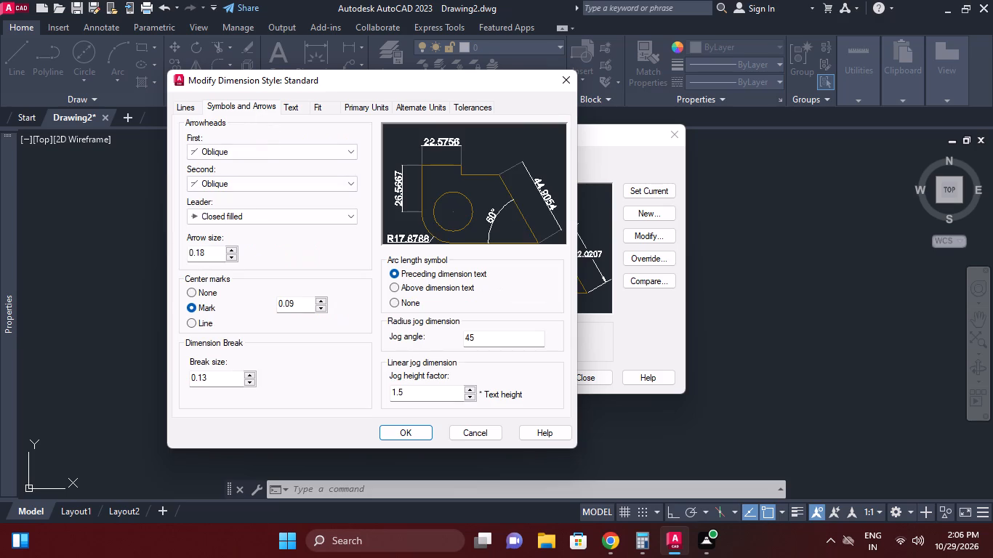
drag(218, 258, 106, 259)
key(4)
key(Return)
Set the linear dimension precision to 0, save the Standard style changes and make the style current.
click(365, 107)
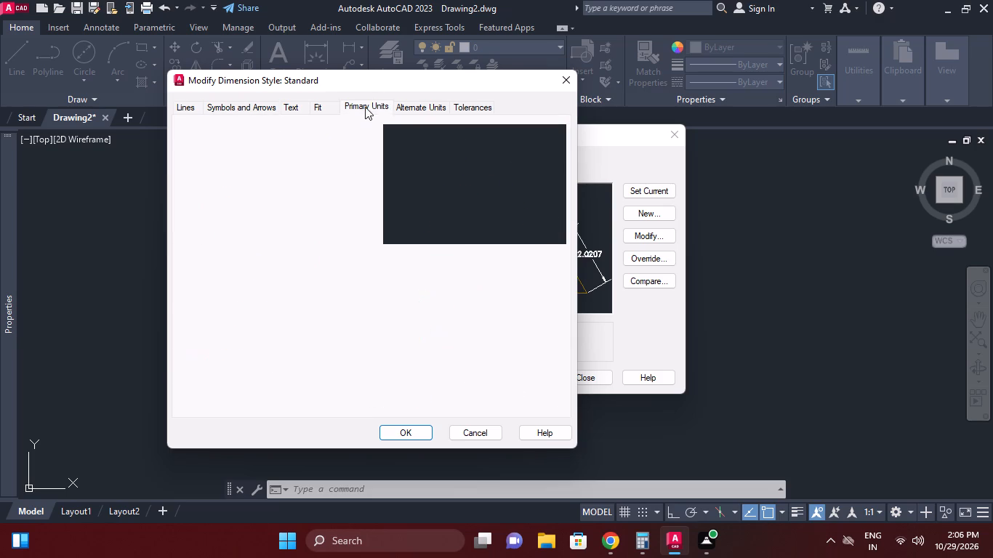
click(287, 152)
click(280, 169)
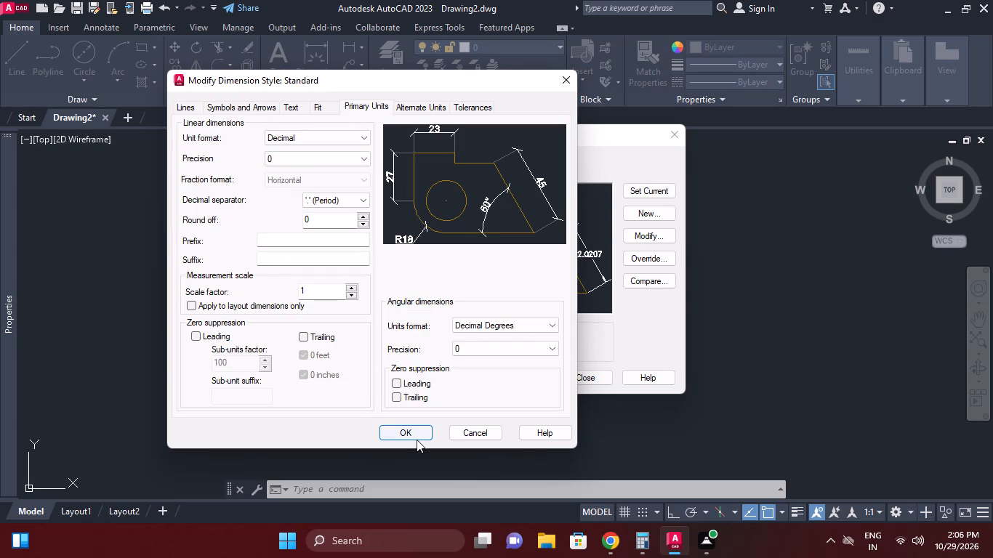
click(417, 432)
double_click(632, 185)
click(579, 373)
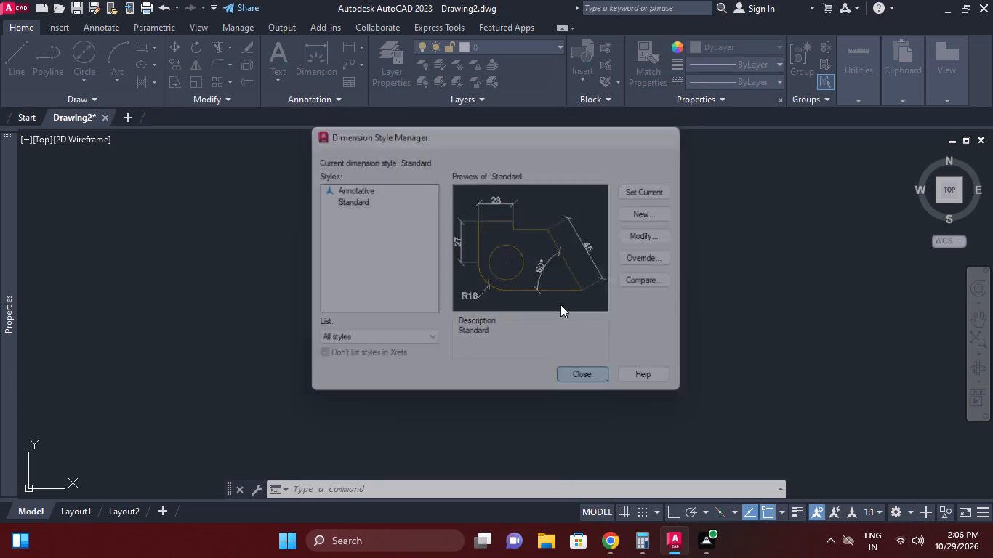
Draw a 65 mm horizontal base line to the right with ortho on.
key(l)
key(space)
click(489, 379)
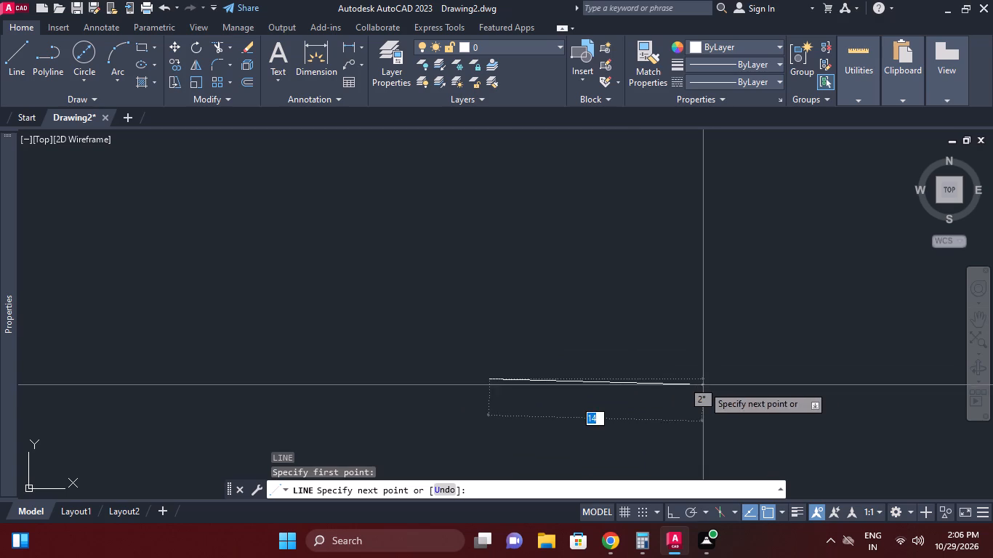
key(F9)
key(F9)
key(F8)
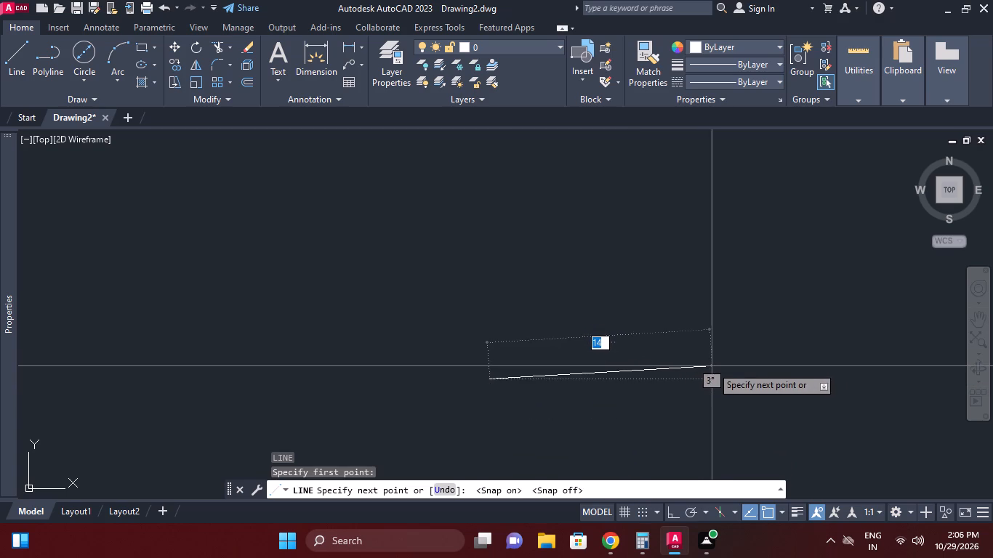
text(65)
key(Return)
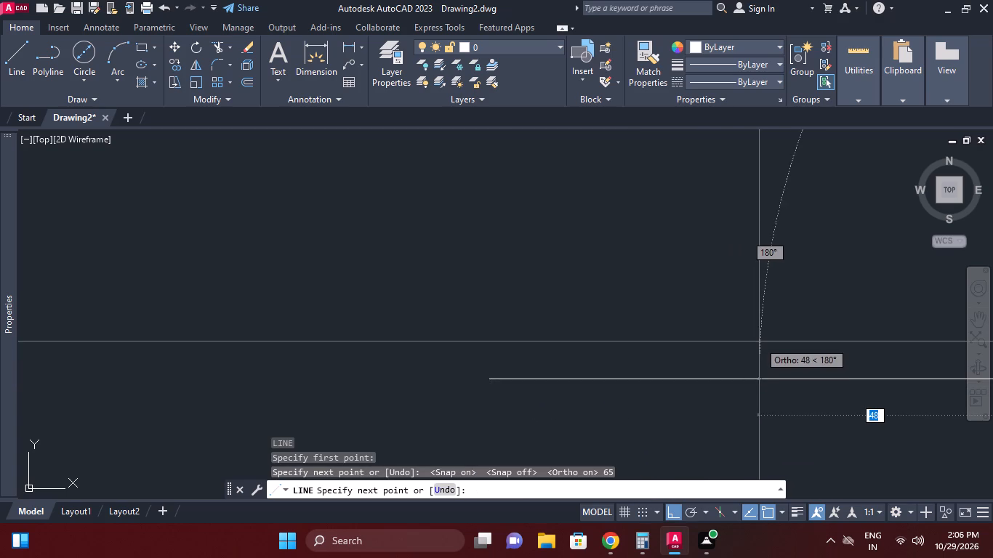
Continue with a 15 mm vertical line up and a horizontal top line running left past the base line's start.
middle_drag(820, 359, 606, 406)
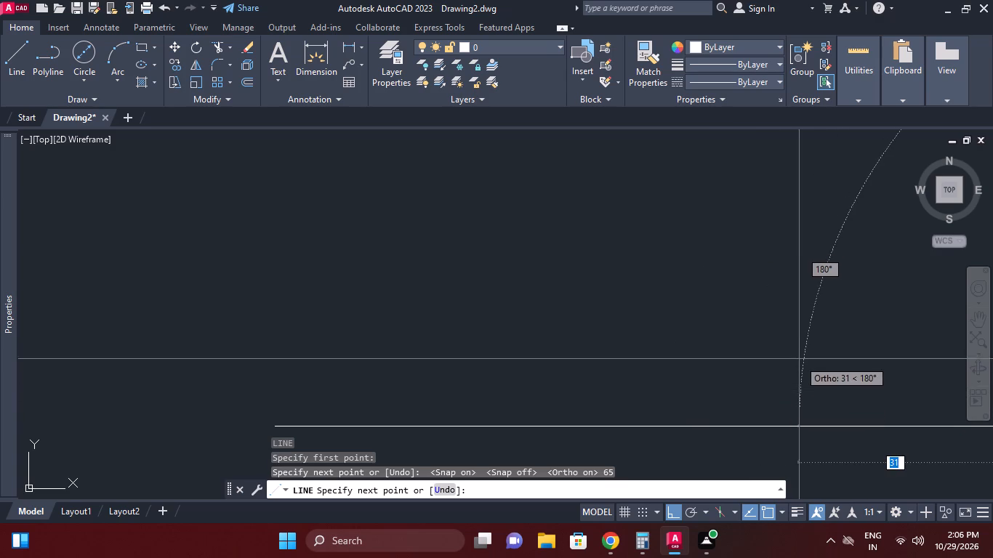
scroll(765, 345, down, 2)
middle_drag(764, 345, 602, 352)
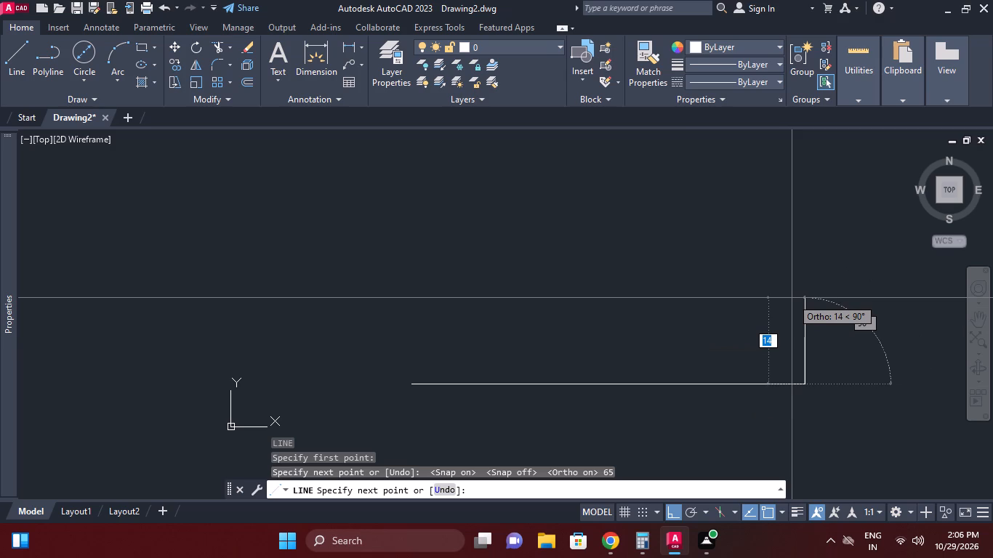
text(15)
key(Return)
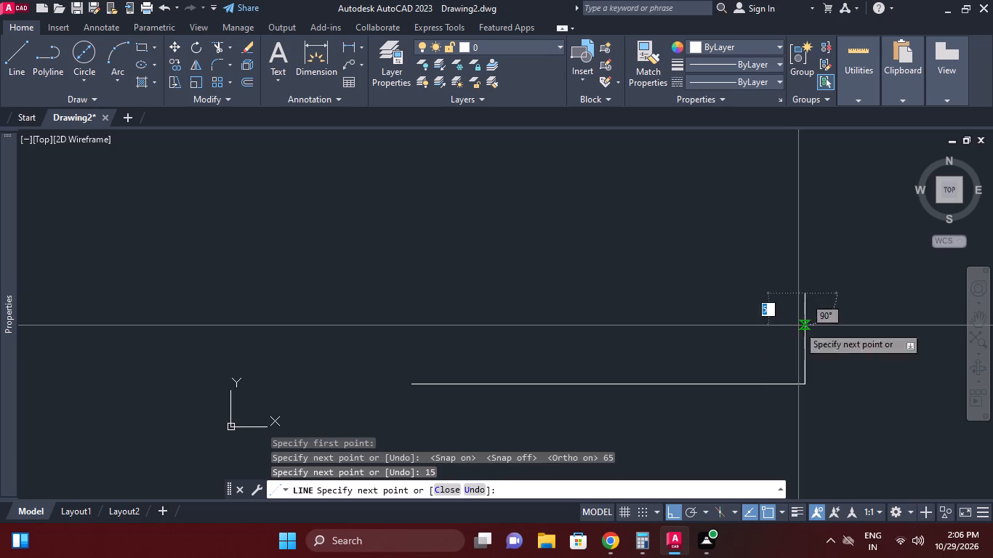
middle_drag(560, 334, 845, 339)
click(615, 334)
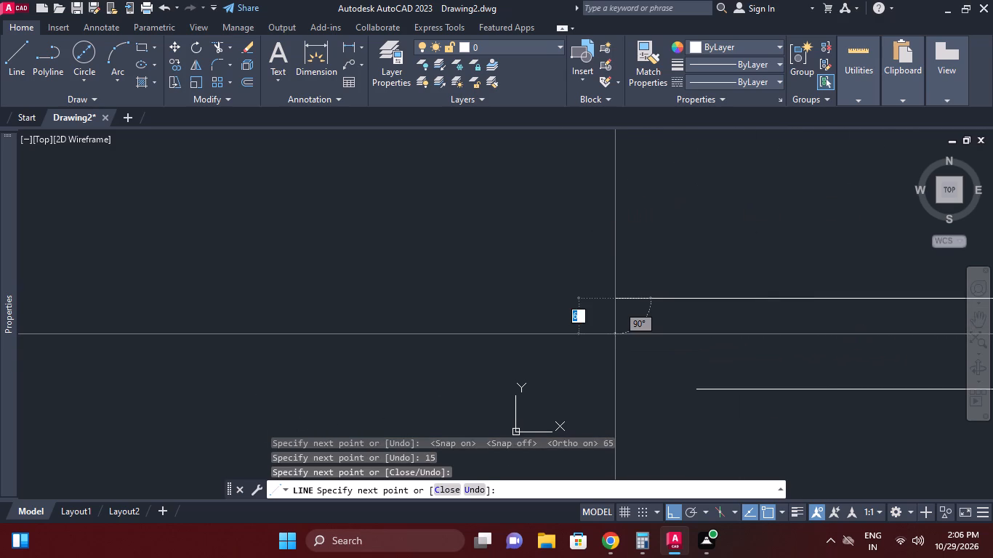
key(Escape)
Draw a vertical line about 35 mm long upward from the base line's left end, crossing the top line.
key(space)
click(697, 391)
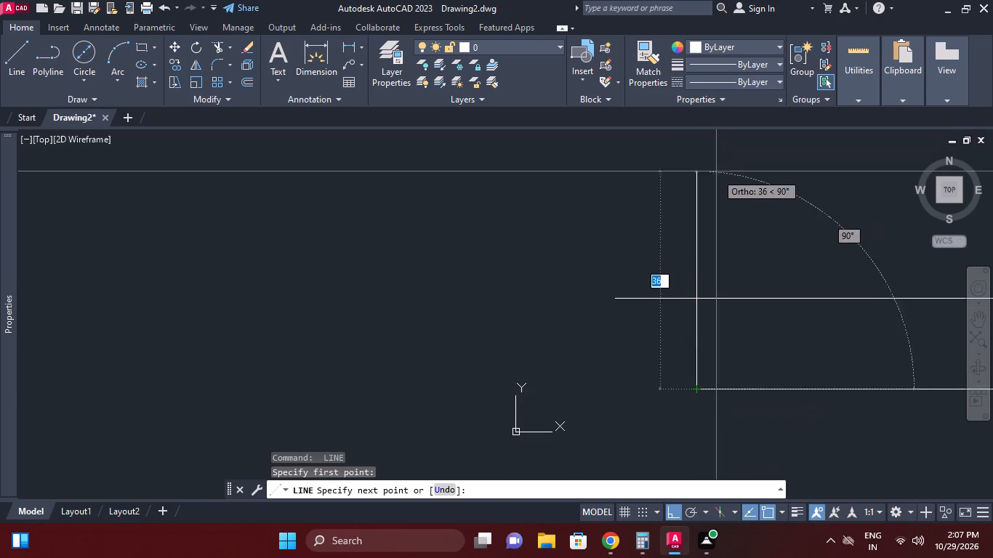
click(715, 179)
right_click(732, 237)
click(748, 246)
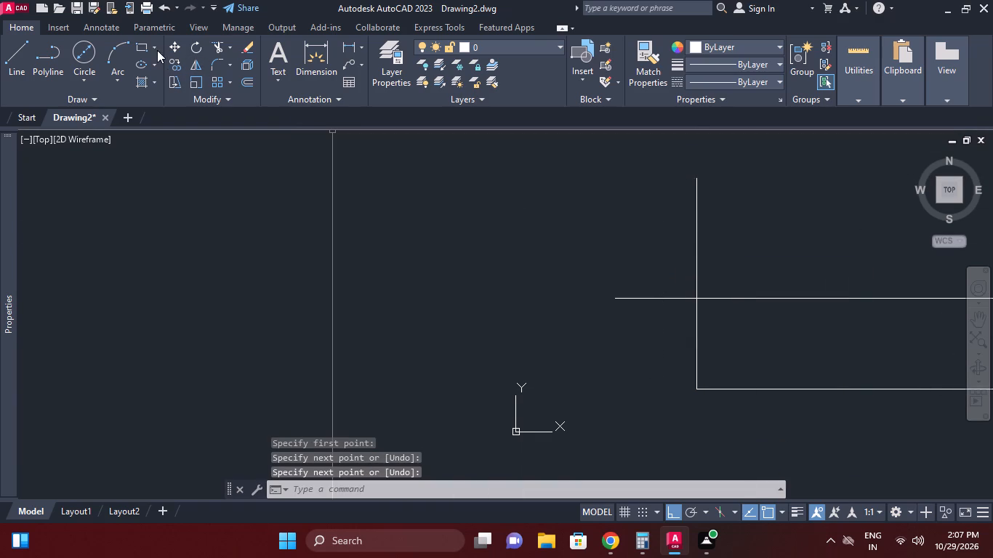
Fillet the top line and the left vertical line with radius 0 to close the rectangle's upper-left corner.
click(212, 68)
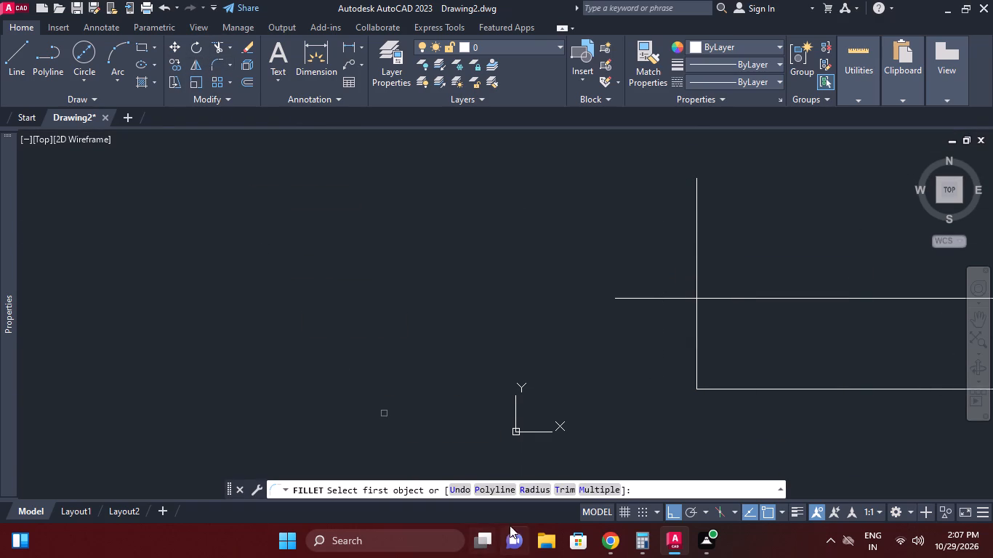
click(536, 490)
key(0)
key(Return)
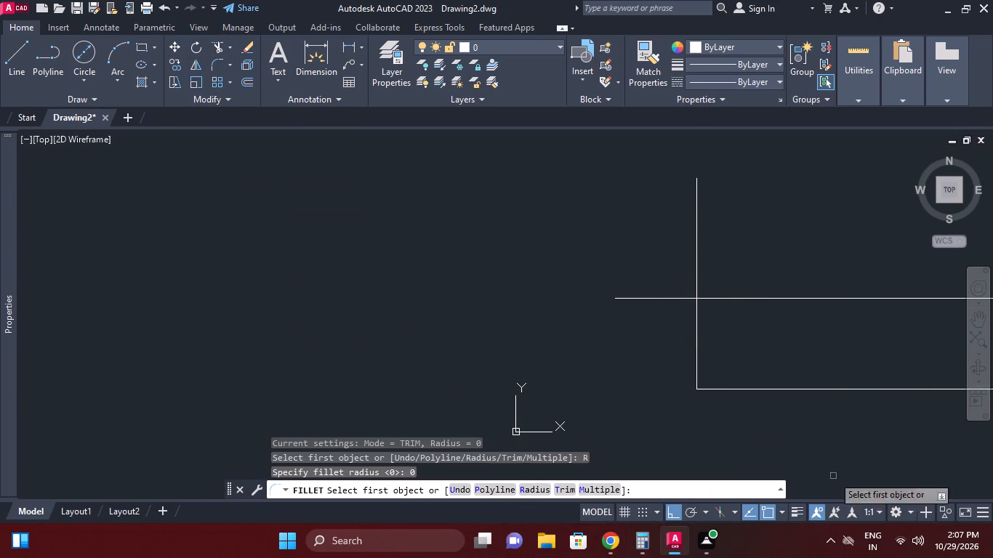
click(695, 314)
click(705, 300)
right_click(738, 365)
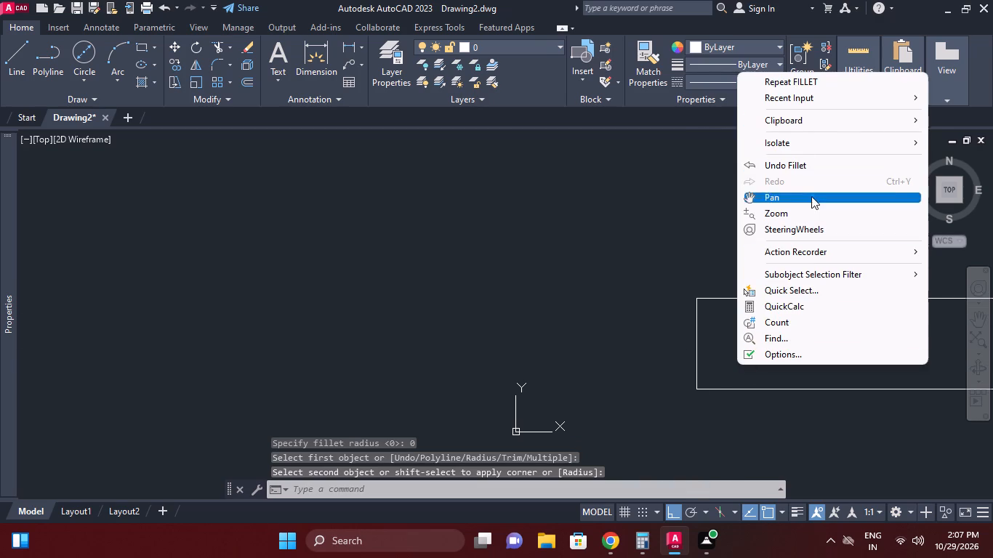
click(659, 180)
click(593, 225)
Draw a 30 mm diameter circle in the empty space above and to the left of the rectangle.
scroll(615, 241, down, 1)
middle_drag(615, 241, 555, 273)
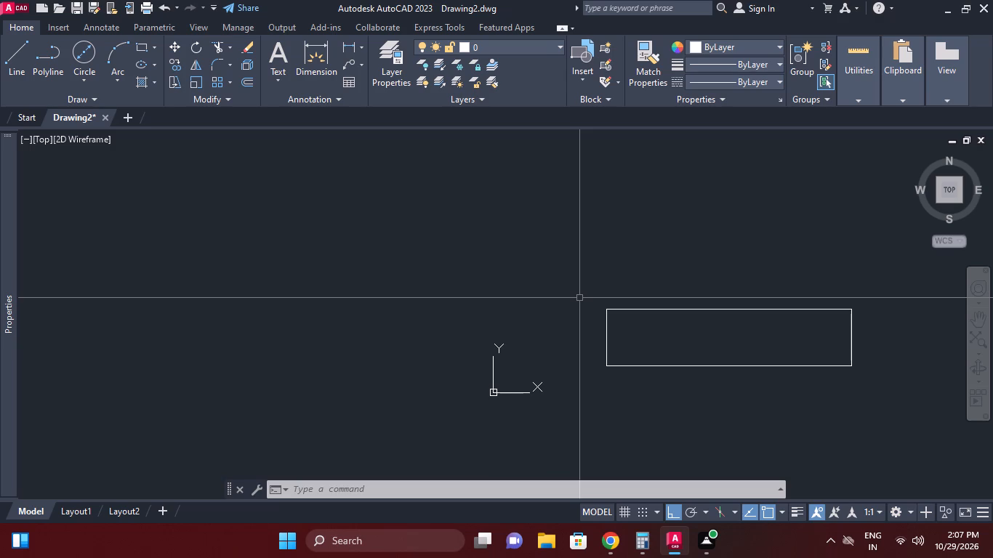
key(c)
key(space)
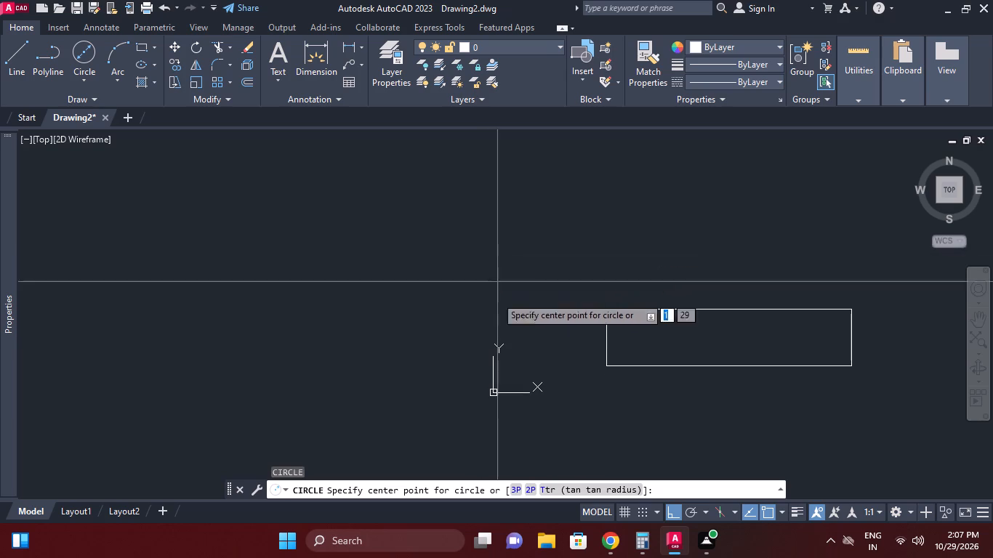
click(438, 210)
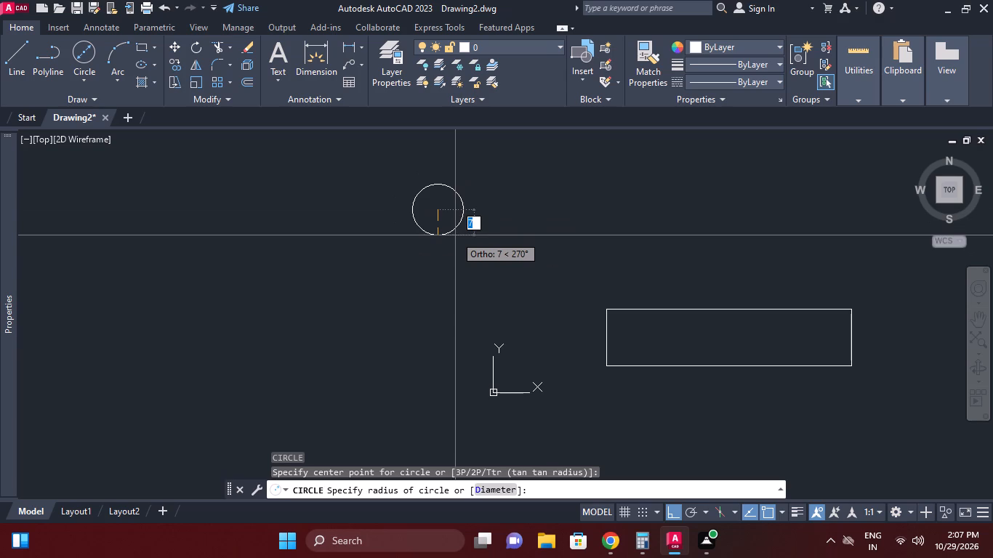
text(d)
key(space)
text(30)
key(Return)
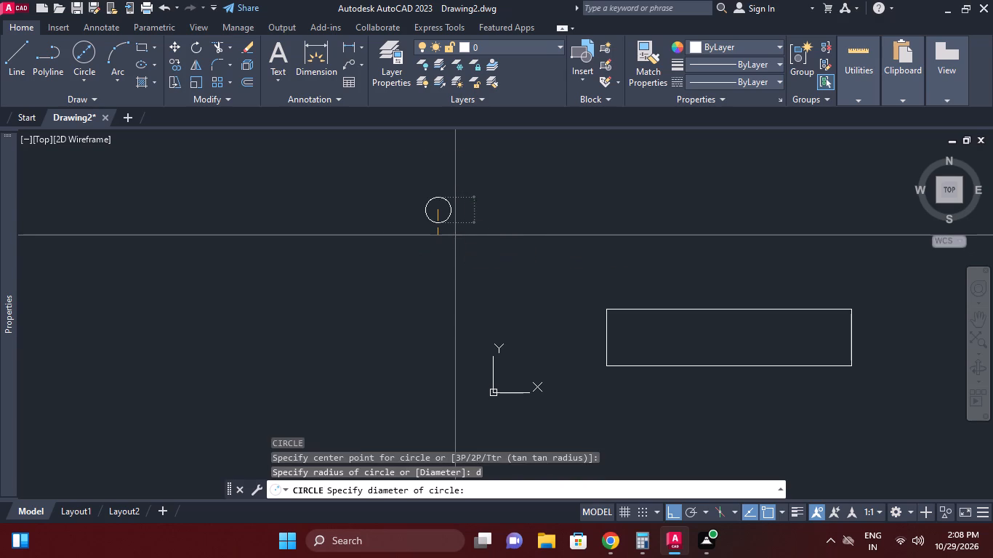
Draw a 40 mm diameter circle concentric with the 30 mm circle.
key(Return)
click(436, 211)
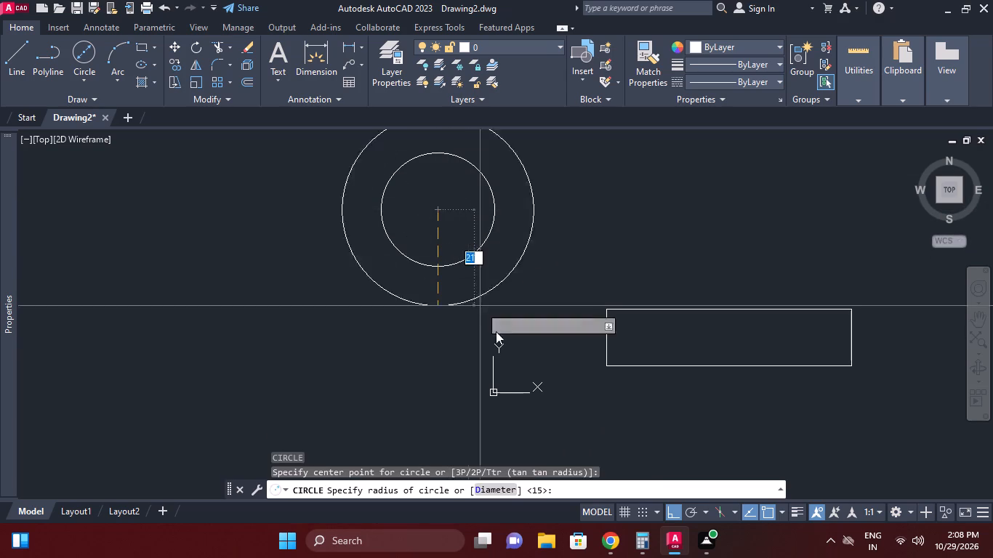
click(500, 490)
text(40)
key(Return)
Draw vertical construction lines through the left and right quadrants of the 40 mm circle.
scroll(579, 244, down, 1)
middle_click(579, 244)
middle_drag(472, 252, 478, 267)
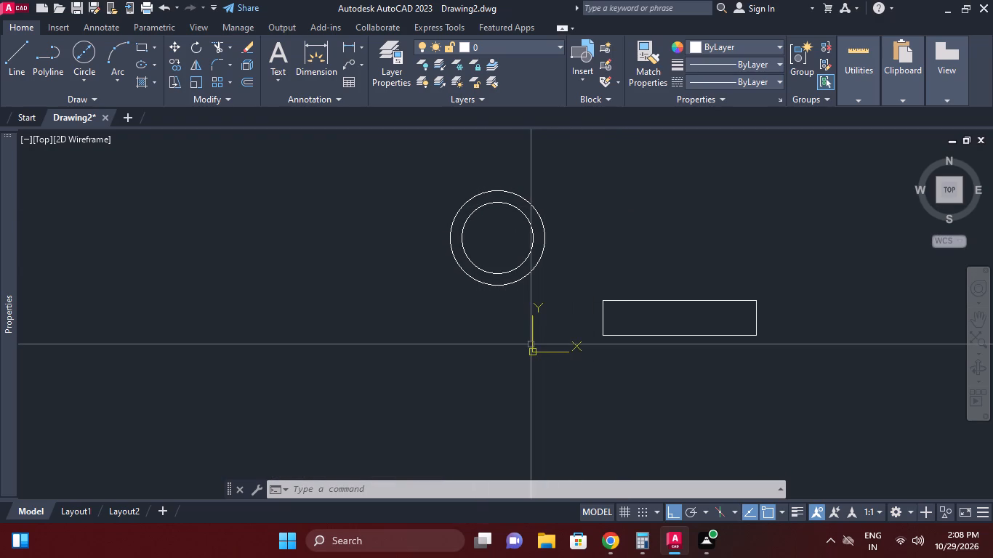
text(xl)
key(space)
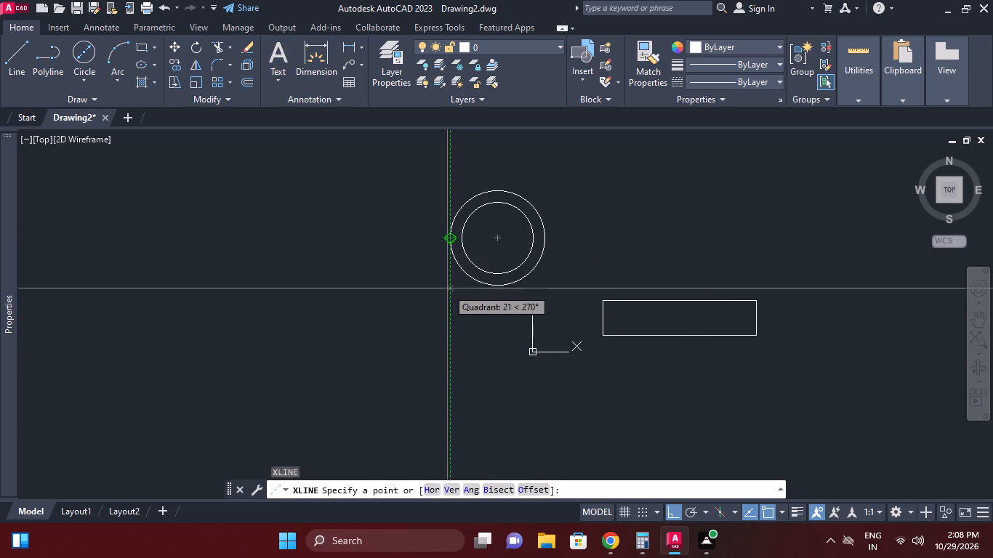
key(v)
key(space)
click(447, 238)
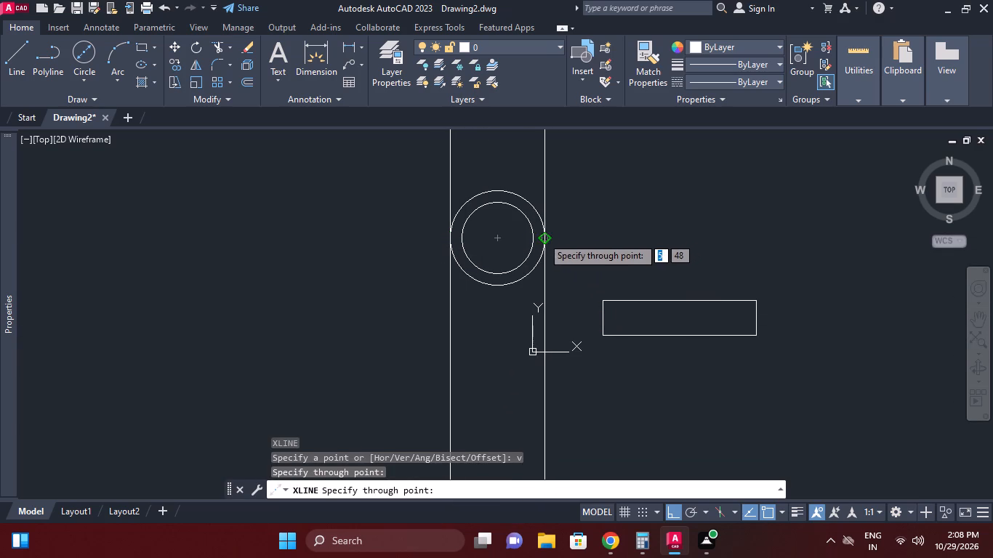
click(542, 237)
middle_drag(560, 342, 590, 263)
key(Escape)
Draw a rectangle about 40 mm wide and 22 mm high below the circles, starting on the left construction line.
middle_drag(511, 310, 518, 298)
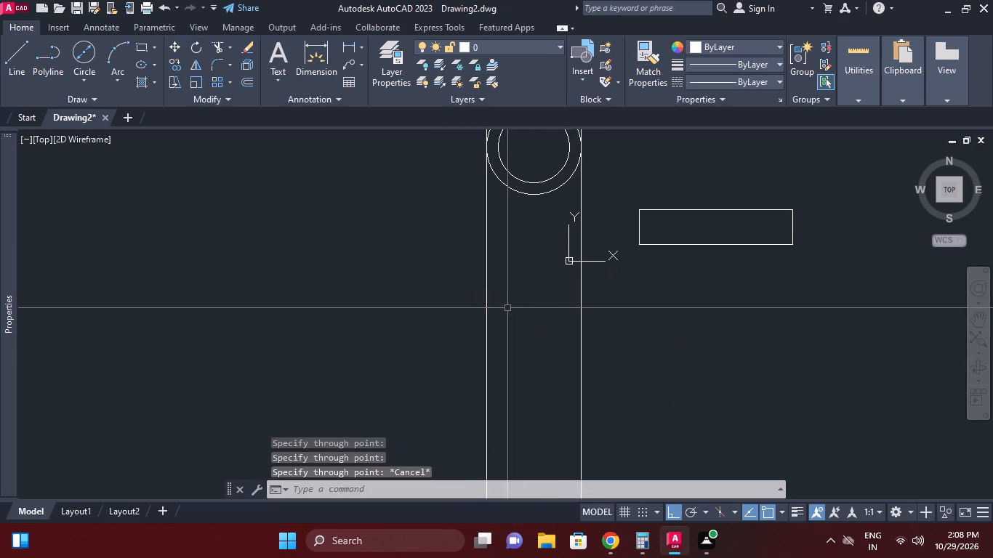
key(r)
key(e)
key(c)
key(space)
click(483, 315)
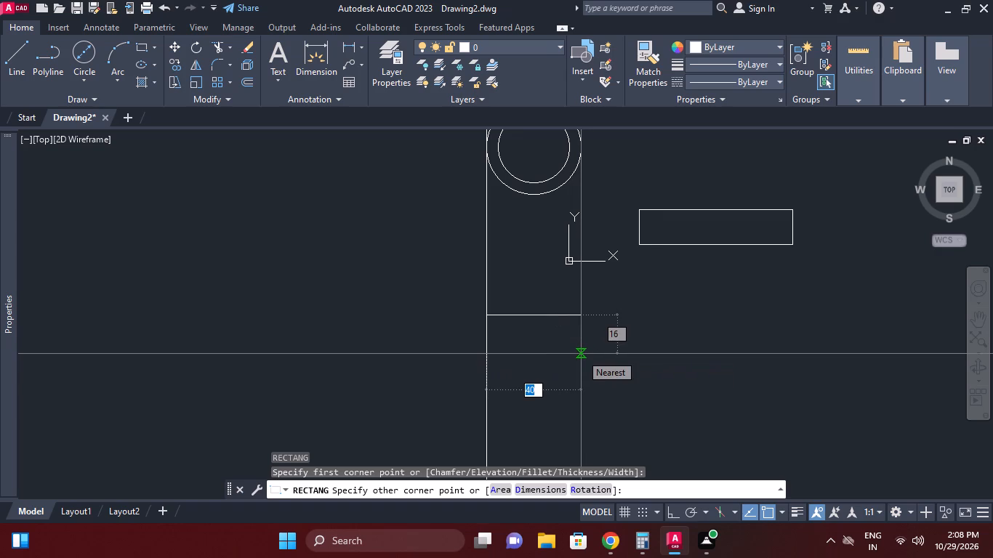
key(Tab)
text(22)
key(Return)
Stretch the right edge of the 22 mm high rectangle to meet the right construction line.
scroll(574, 355, up, 2)
click(578, 389)
click(561, 362)
click(595, 319)
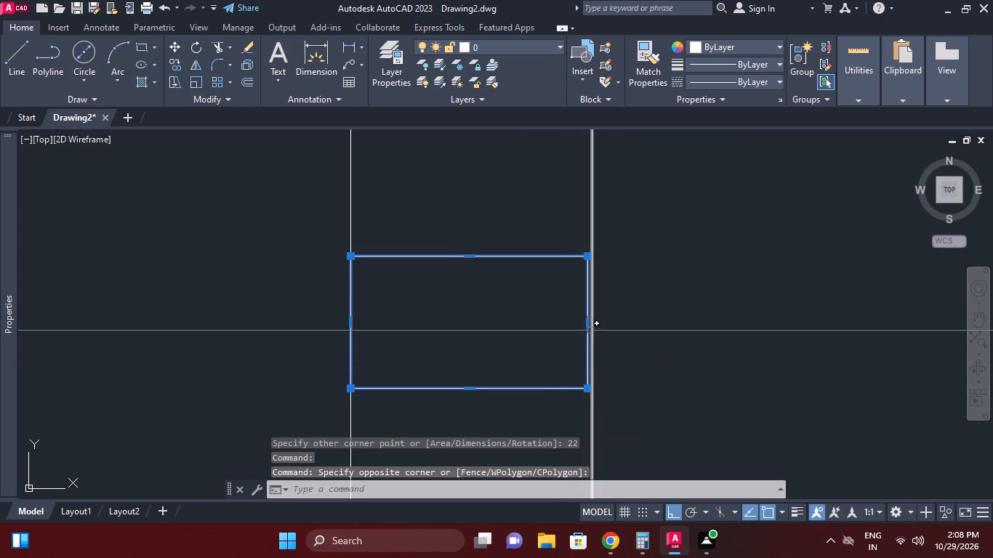
click(585, 325)
click(594, 324)
scroll(619, 307, down, 1)
middle_click(619, 307)
key(Escape)
Draw vertical construction lines through the left and right quadrants of the 30 mm circle.
middle_drag(624, 312, 630, 332)
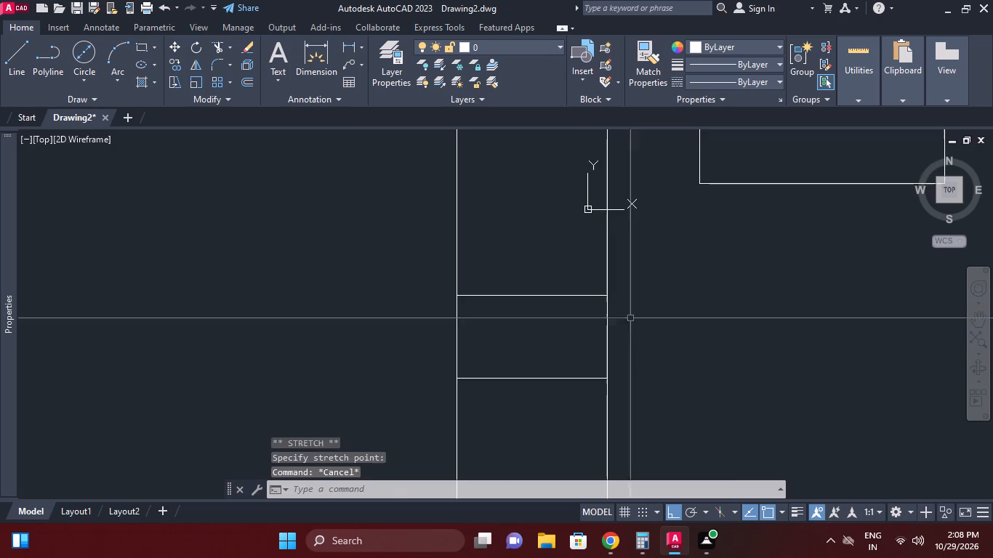
middle_drag(640, 315, 643, 349)
scroll(643, 336, down, 2)
scroll(606, 270, up, 1)
key(c)
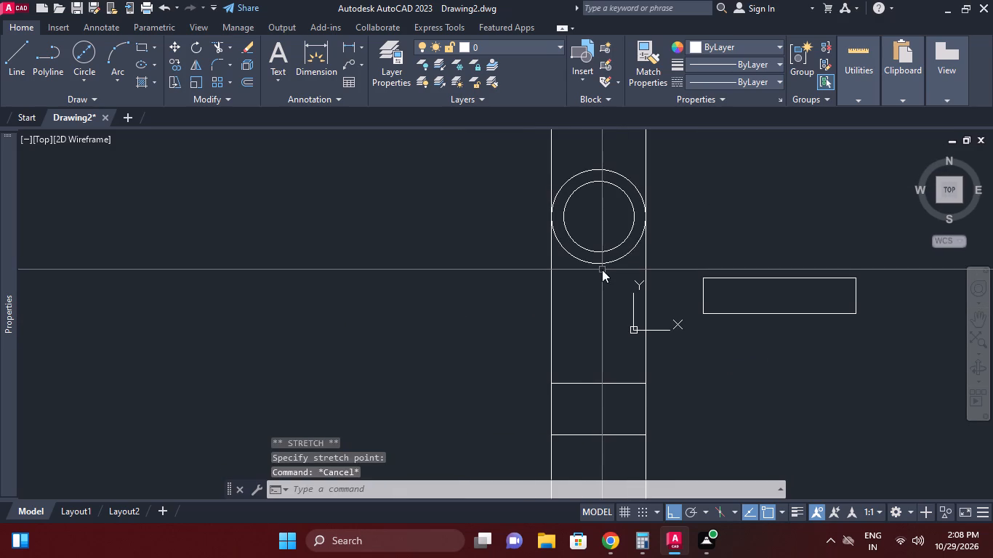
key(Escape)
text(xl)
key(space)
key(v)
key(space)
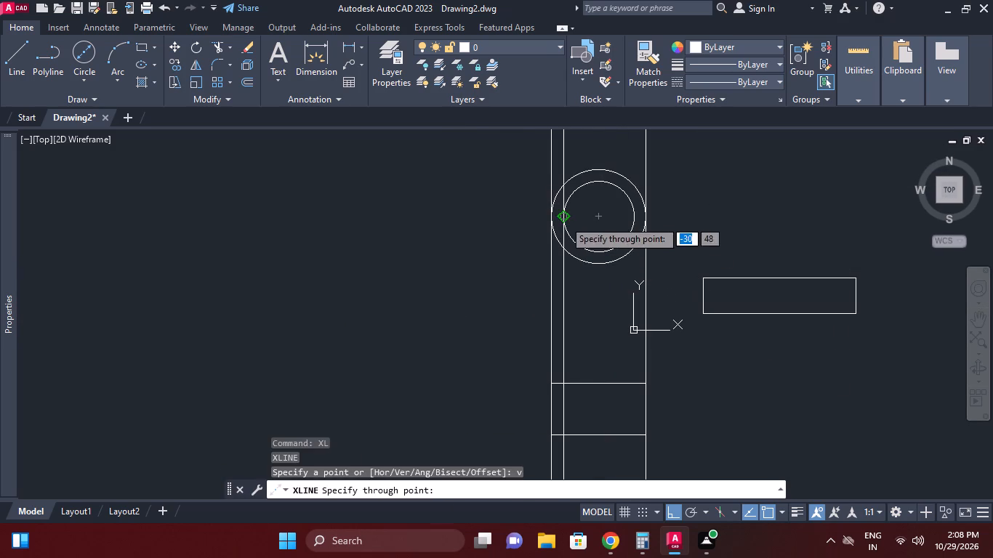
click(564, 213)
click(635, 211)
key(Escape)
Draw a 30 by 5 mm rectangle on the top edge of the 22 mm high rectangle, between the inner construction lines.
middle_drag(658, 272, 673, 203)
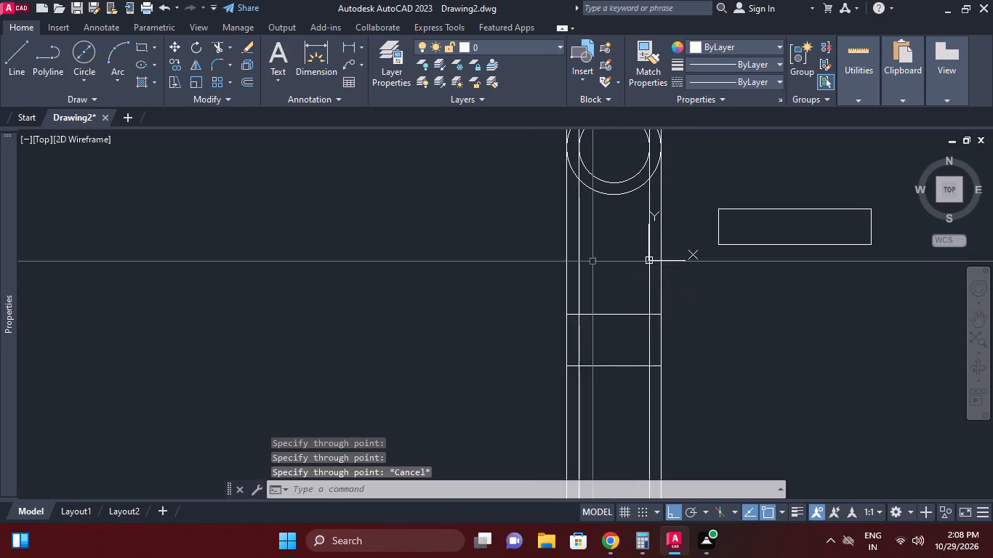
click(138, 50)
click(578, 312)
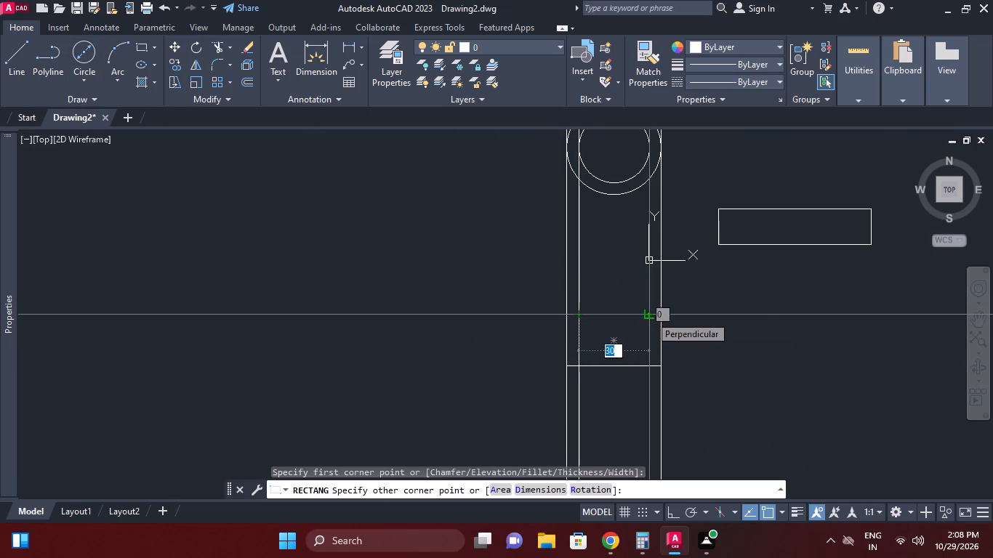
key(Tab)
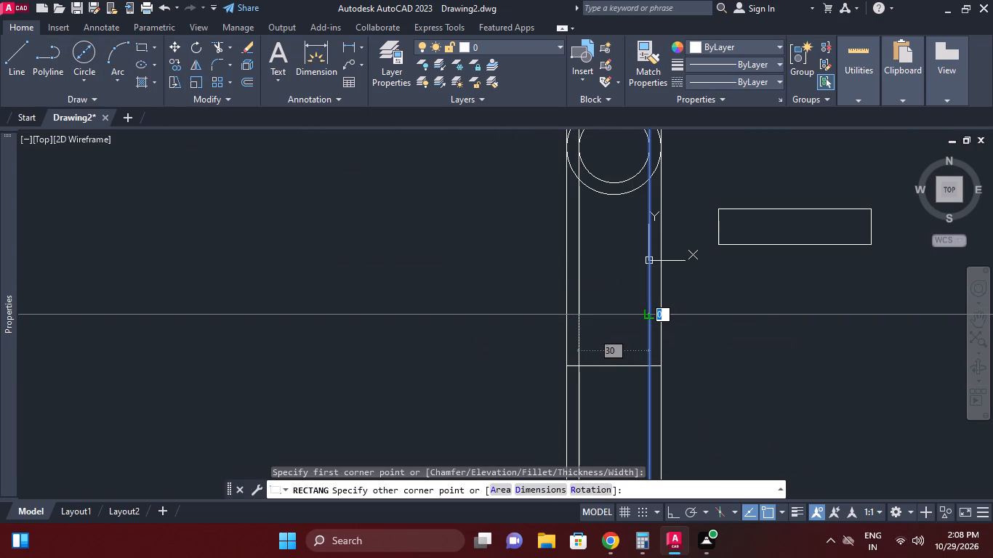
key(5)
key(Return)
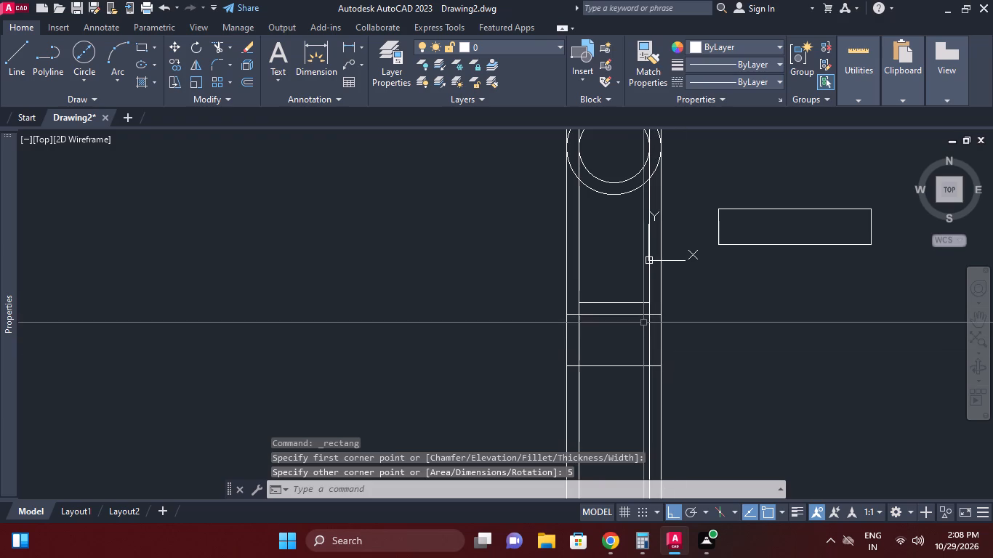
Erase the four vertical construction lines.
middle_drag(704, 342, 720, 325)
scroll(641, 286, up, 1)
middle_drag(701, 323, 722, 283)
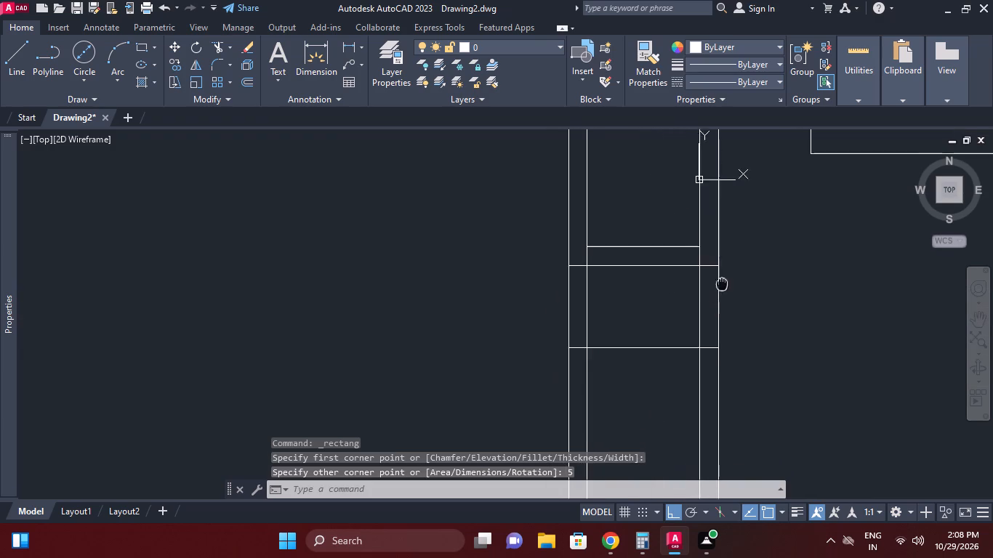
middle_drag(722, 283, 723, 283)
click(749, 383)
click(467, 374)
right_click(478, 347)
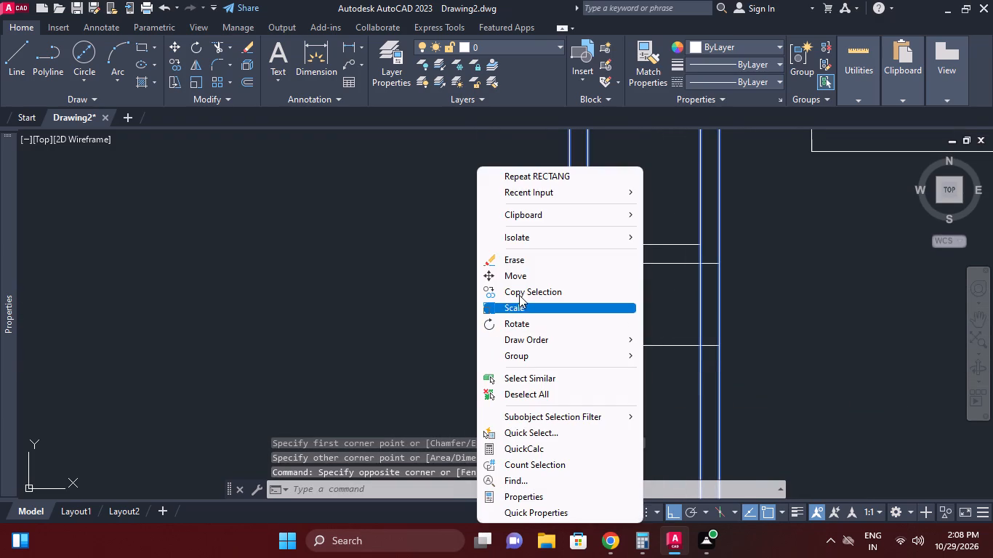
click(519, 262)
Mirror the 30 by 5 mm rectangle across the larger rectangle's horizontal centreline, keeping the source object.
click(638, 241)
click(627, 251)
right_click(631, 218)
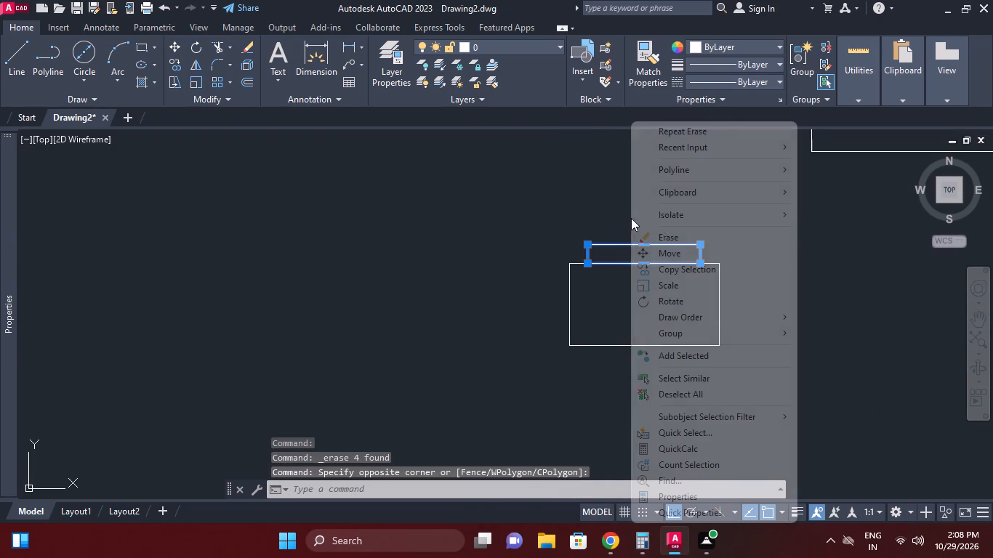
click(504, 210)
click(431, 208)
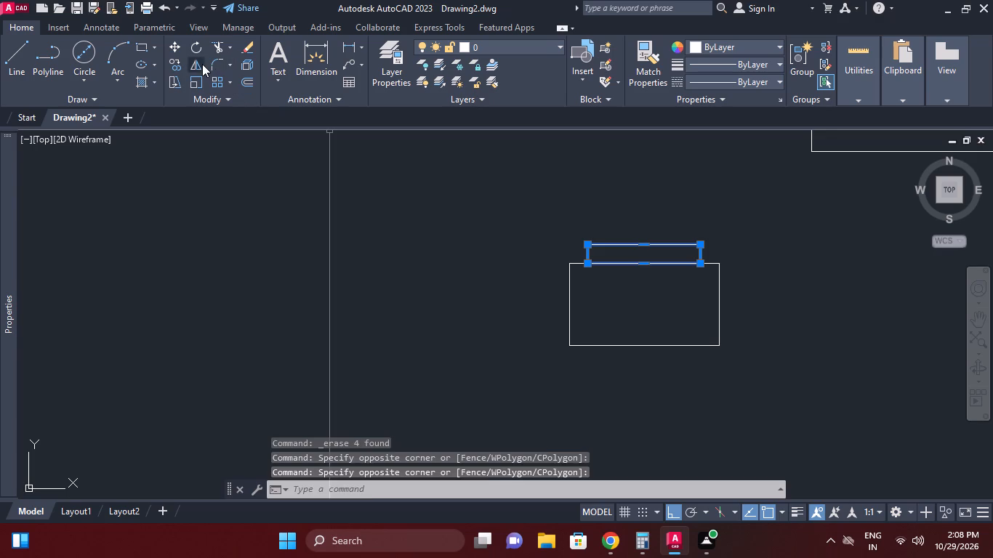
click(202, 64)
click(717, 302)
click(779, 307)
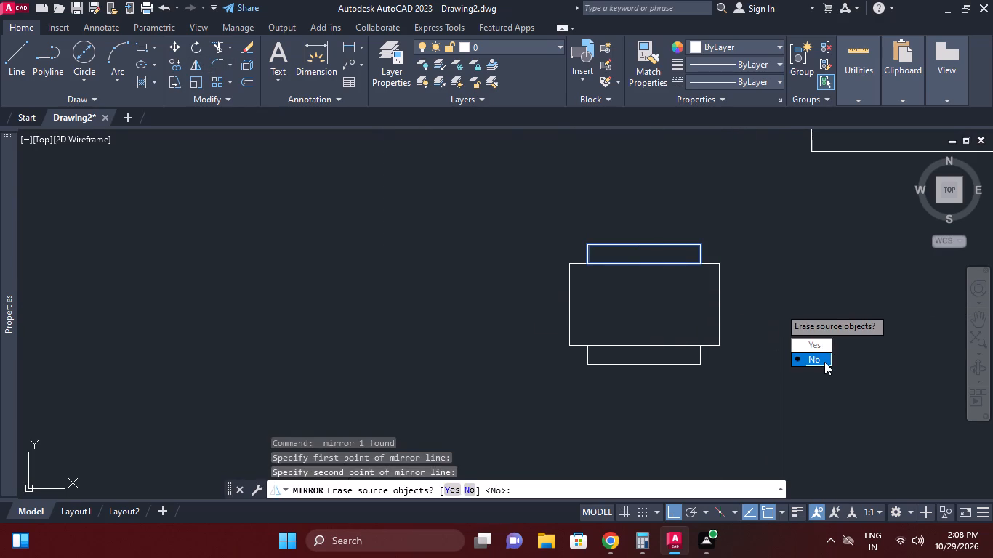
drag(824, 361, 779, 307)
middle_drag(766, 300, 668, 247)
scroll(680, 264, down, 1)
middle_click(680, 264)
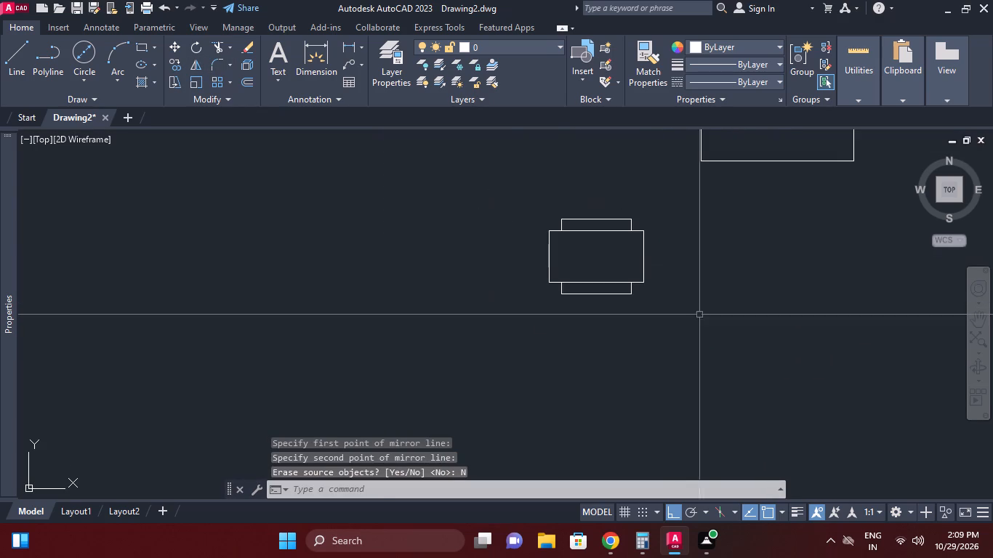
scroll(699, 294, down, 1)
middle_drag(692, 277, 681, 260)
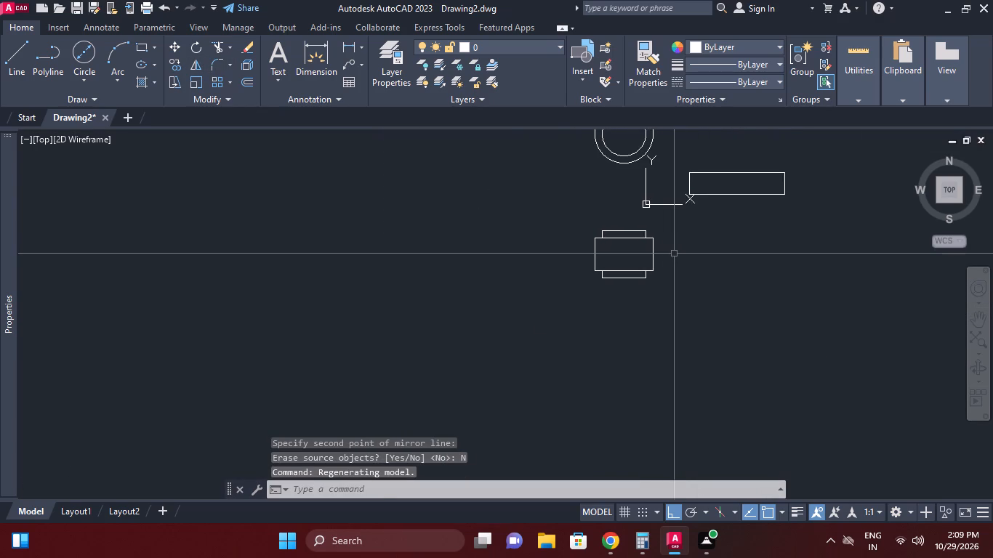
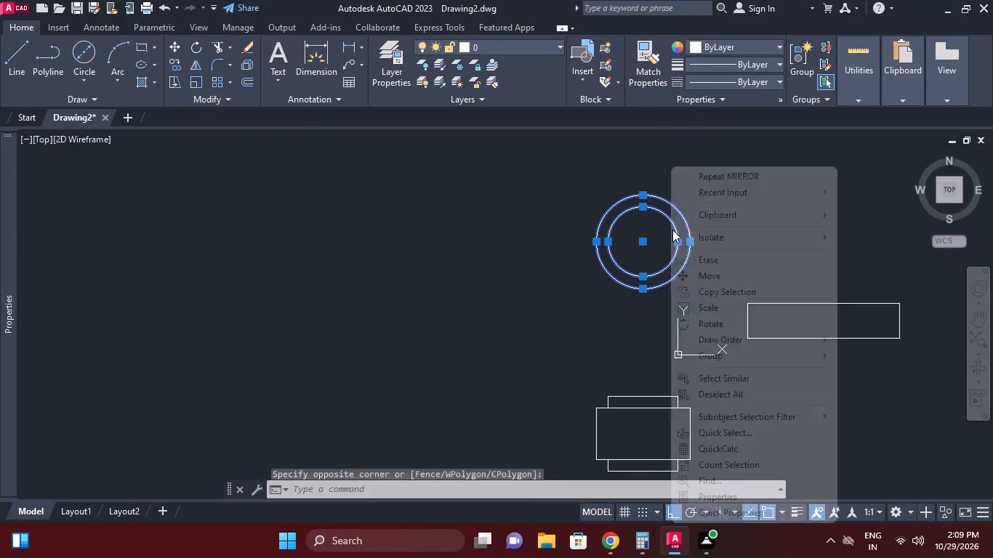
Erase the two concentric circles.
click(704, 264)
Draw a 13 mm vertical line upward from the top-left corner of the 65 by 15 mm rectangle.
middle_drag(665, 312, 654, 295)
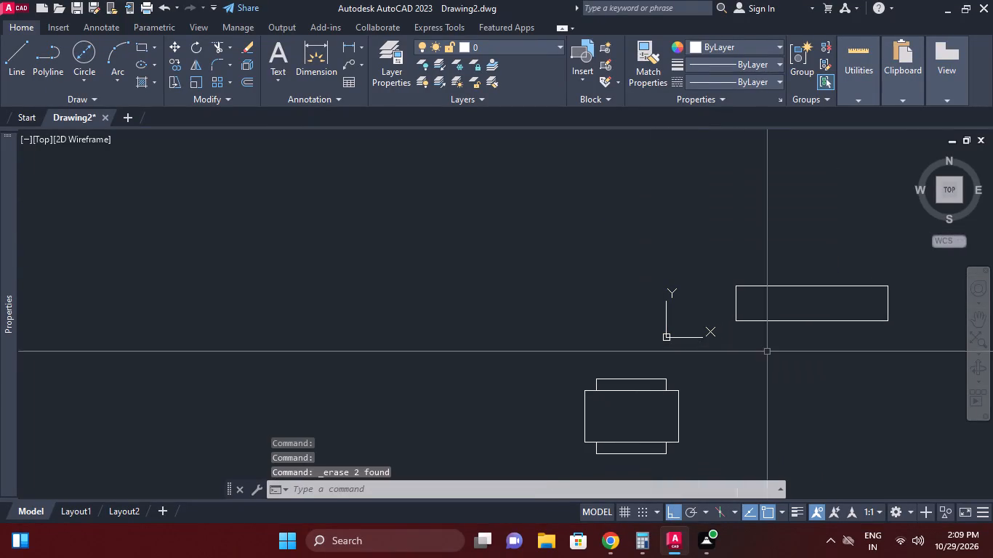
middle_drag(775, 364, 782, 368)
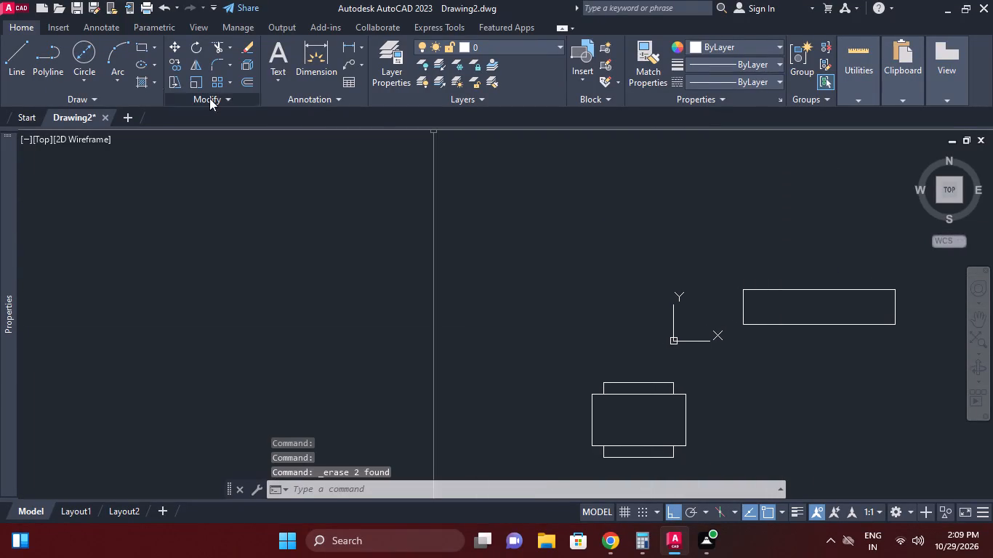
click(10, 57)
click(747, 291)
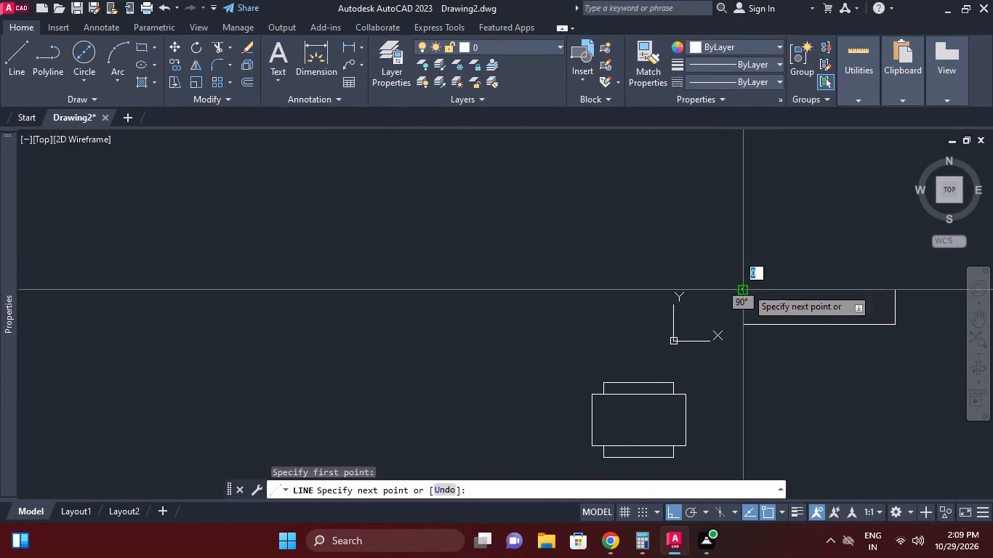
text(13)
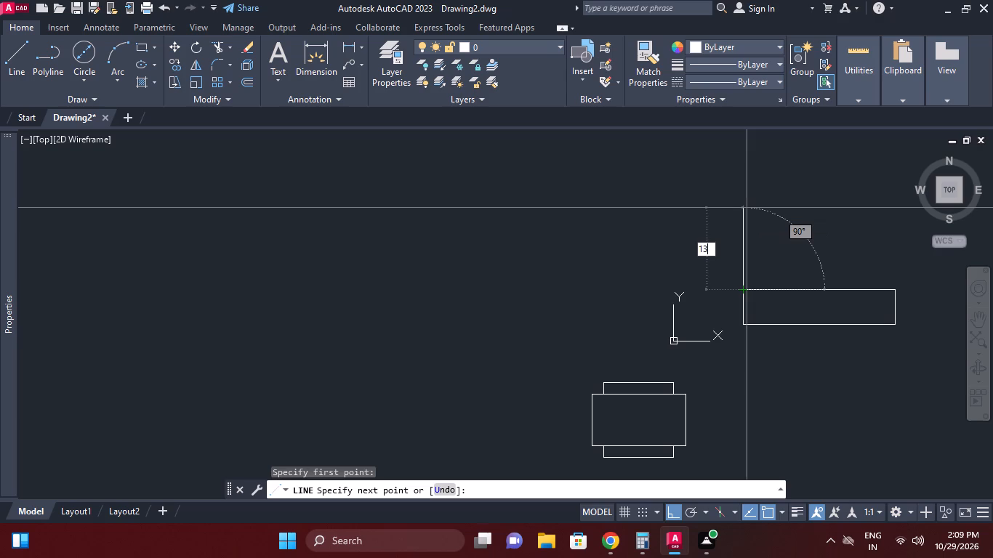
key(Return)
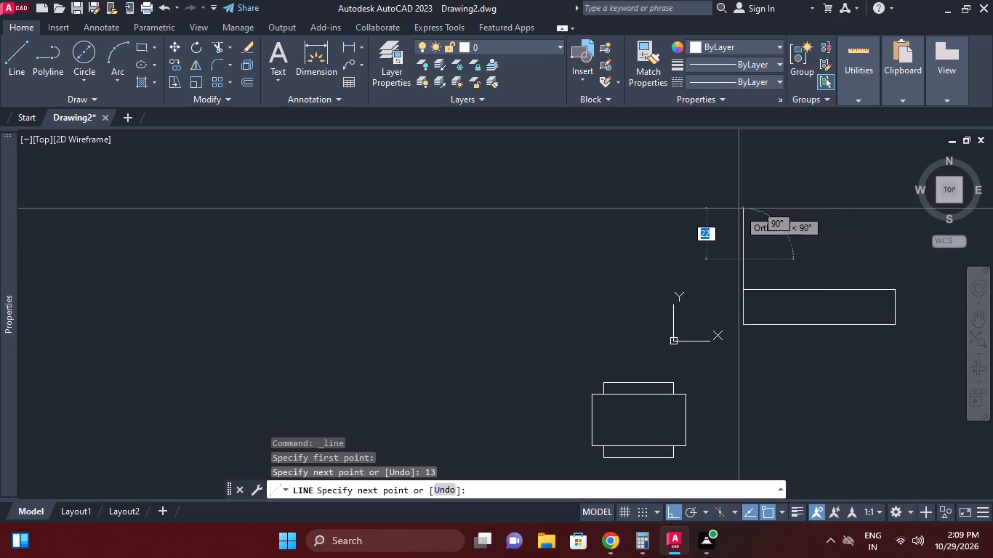
key(Escape)
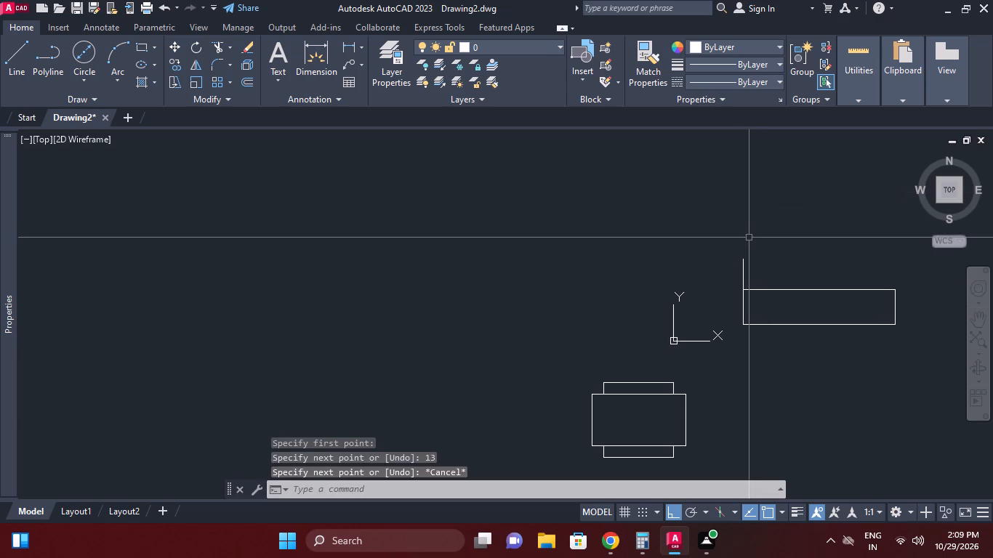
Draw a horizontal construction line through the bottom edge of the 65 by 15 mm rectangle.
middle_drag(749, 239, 758, 220)
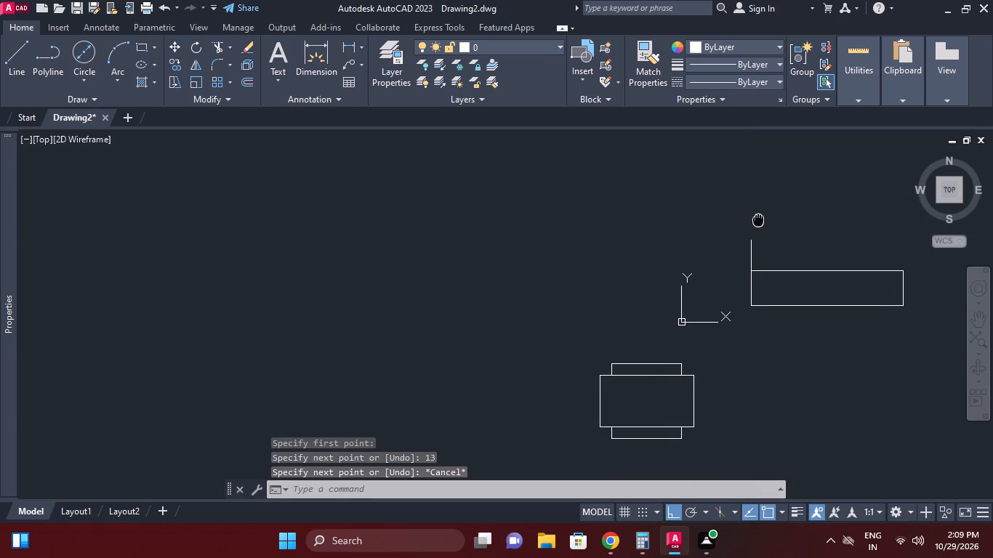
middle_drag(758, 220, 759, 217)
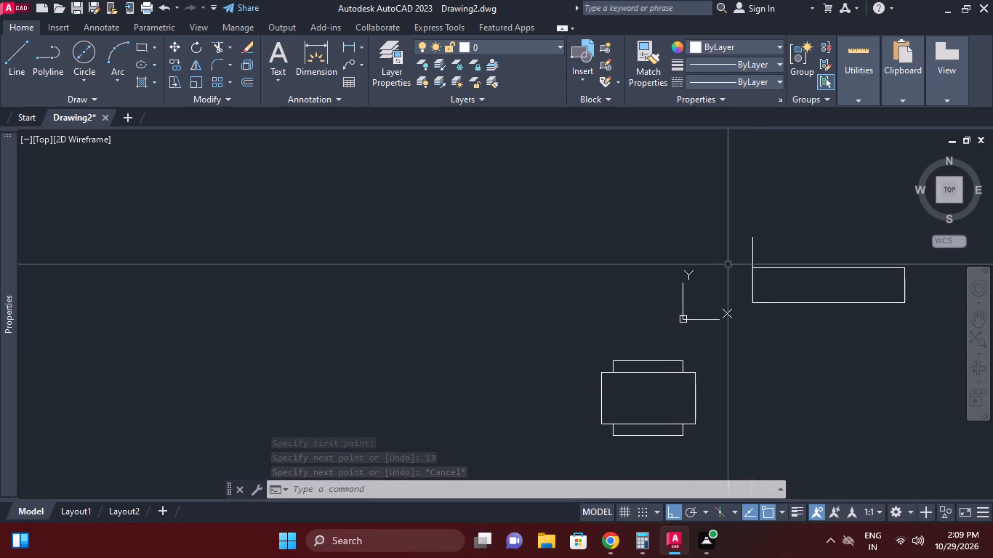
key(x)
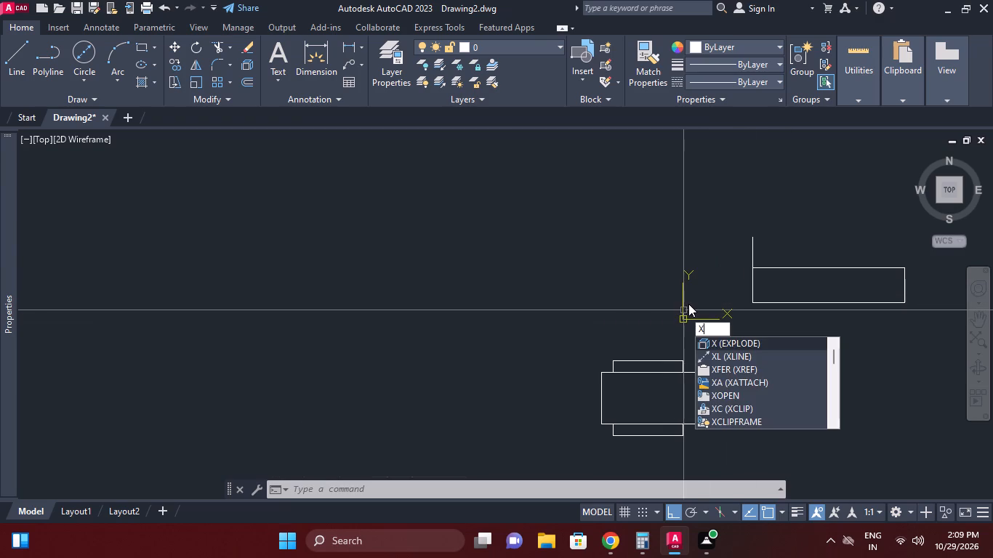
text(l)
key(space)
click(433, 494)
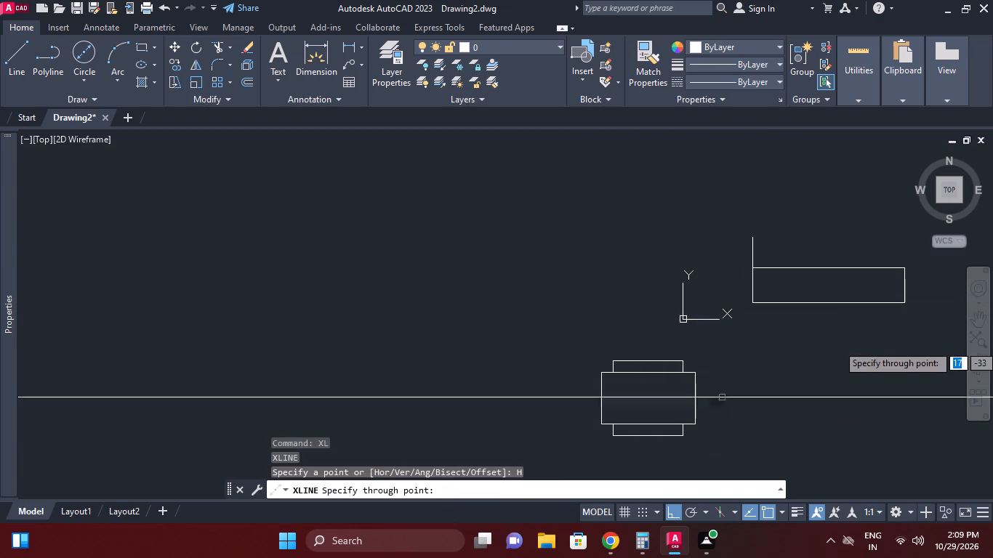
click(906, 304)
right_click(733, 278)
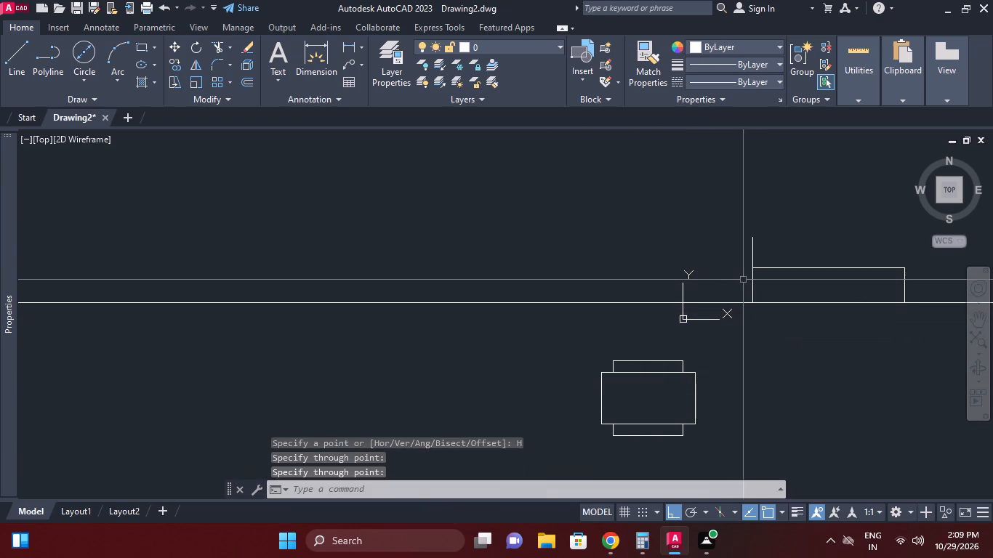
Move the long rectangle with its vertical line, the construction line and the stepped view together horizontally to the right.
click(698, 195)
click(922, 351)
drag(927, 362, 918, 347)
click(768, 232)
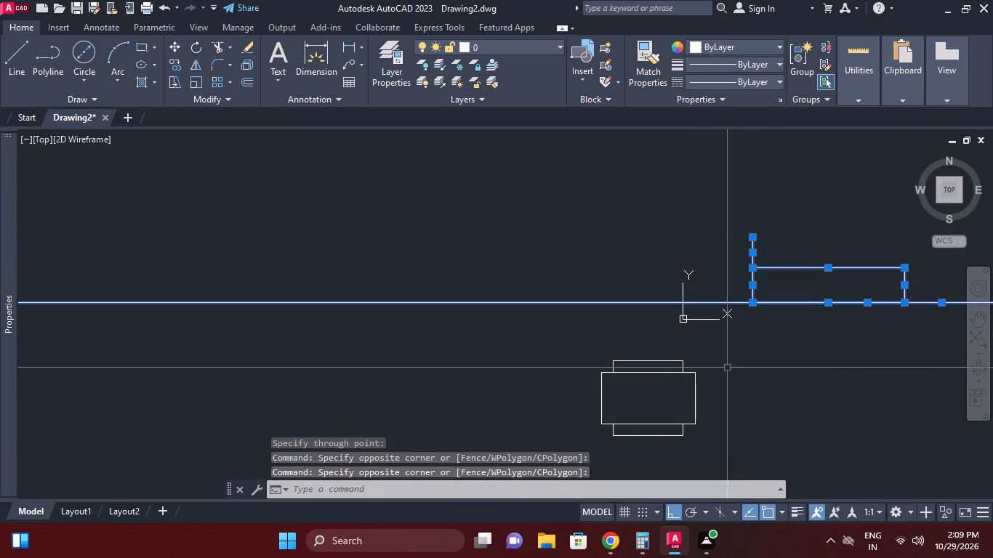
drag(741, 452, 726, 450)
click(569, 302)
right_click(600, 310)
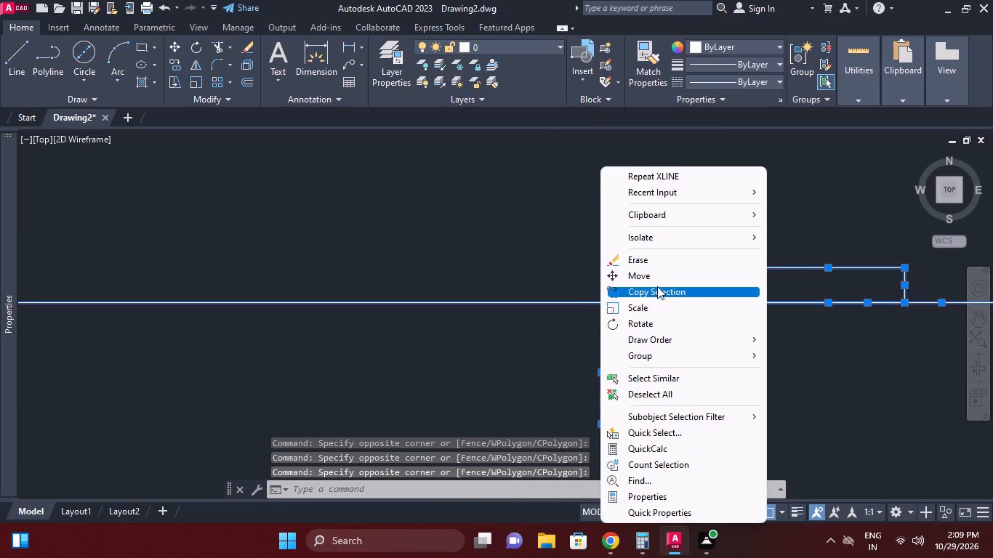
click(661, 278)
scroll(818, 292, down, 1)
middle_drag(816, 294, 473, 413)
click(560, 413)
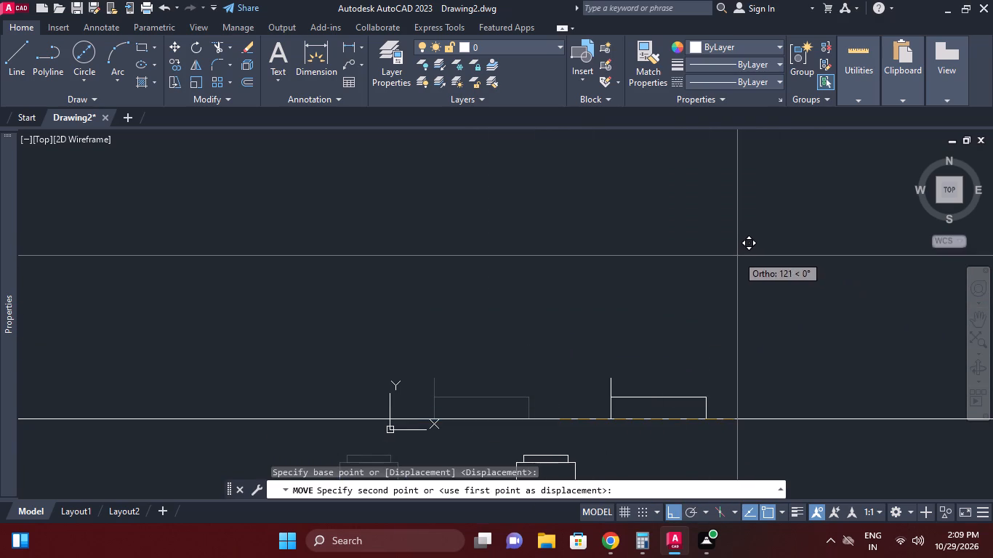
middle_drag(736, 266, 642, 341)
click(687, 336)
Move all the drawn figures and the construction line straight up, away from the origin.
scroll(696, 308, down, 2)
middle_drag(692, 294, 680, 239)
click(547, 261)
click(778, 434)
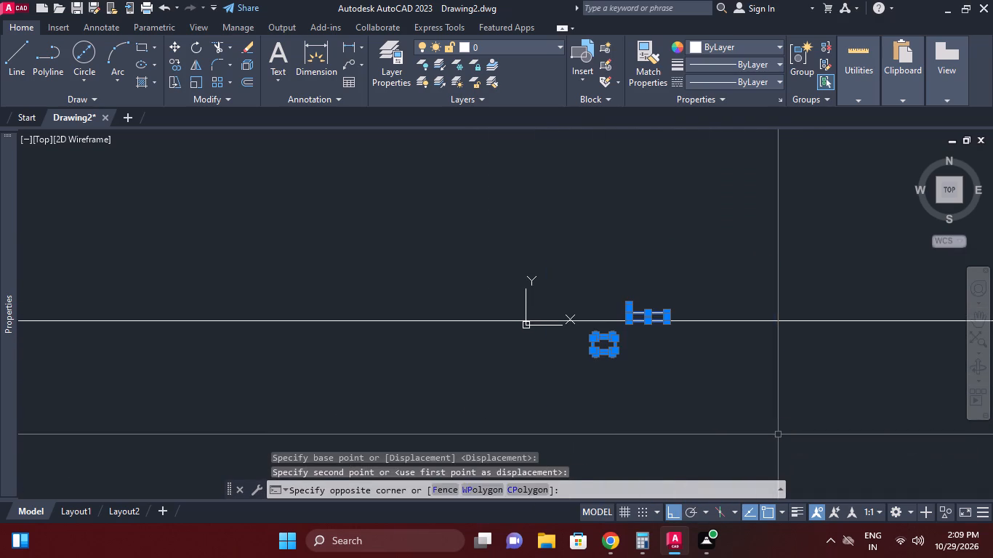
right_drag(778, 434, 772, 425)
drag(771, 420, 751, 395)
click(579, 229)
right_click(579, 229)
click(652, 272)
drag(670, 310, 670, 302)
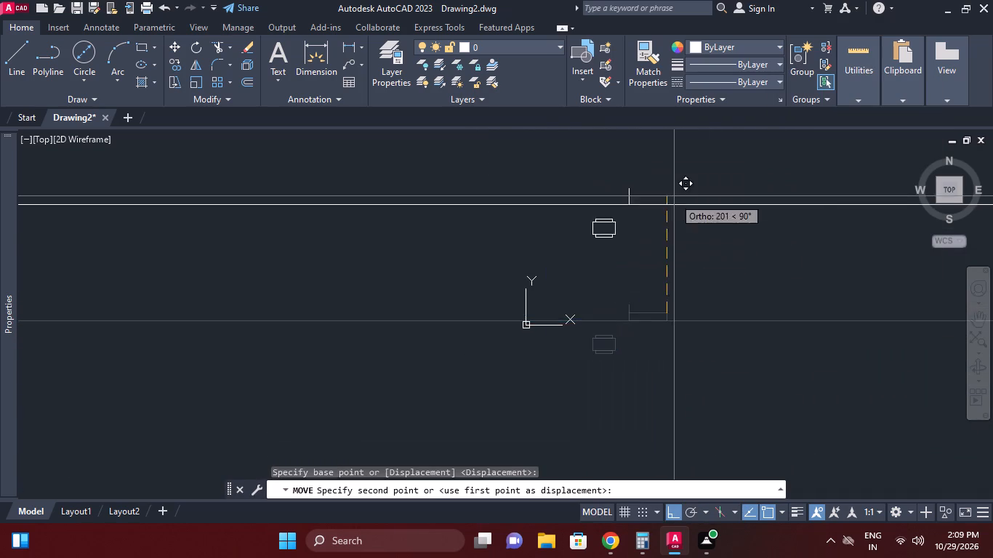
middle_drag(670, 219, 638, 351)
scroll(667, 226, down, 2)
middle_drag(646, 199, 619, 383)
scroll(633, 284, down, 1)
middle_drag(642, 278, 635, 372)
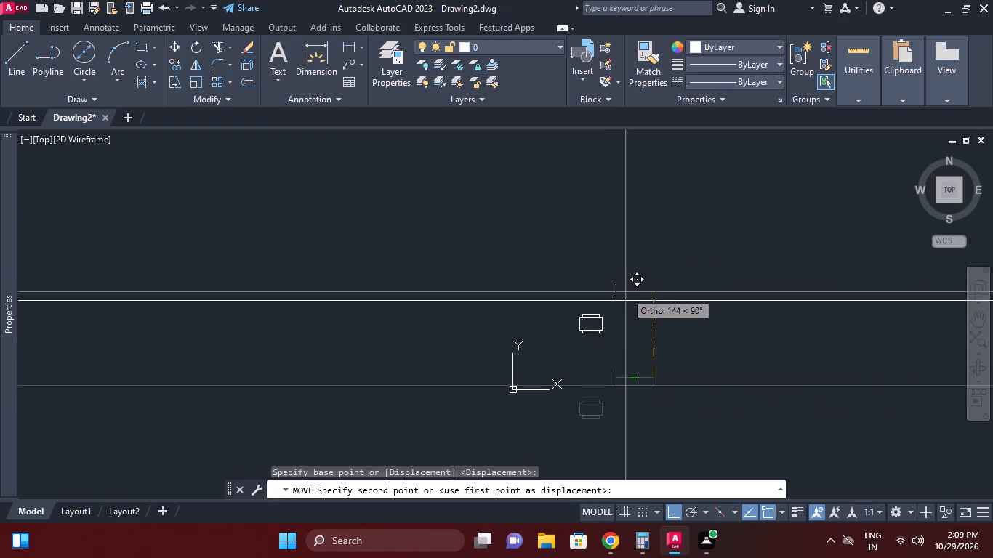
click(659, 166)
scroll(635, 171, up, 4)
middle_drag(635, 180, 646, 214)
scroll(572, 266, down, 1)
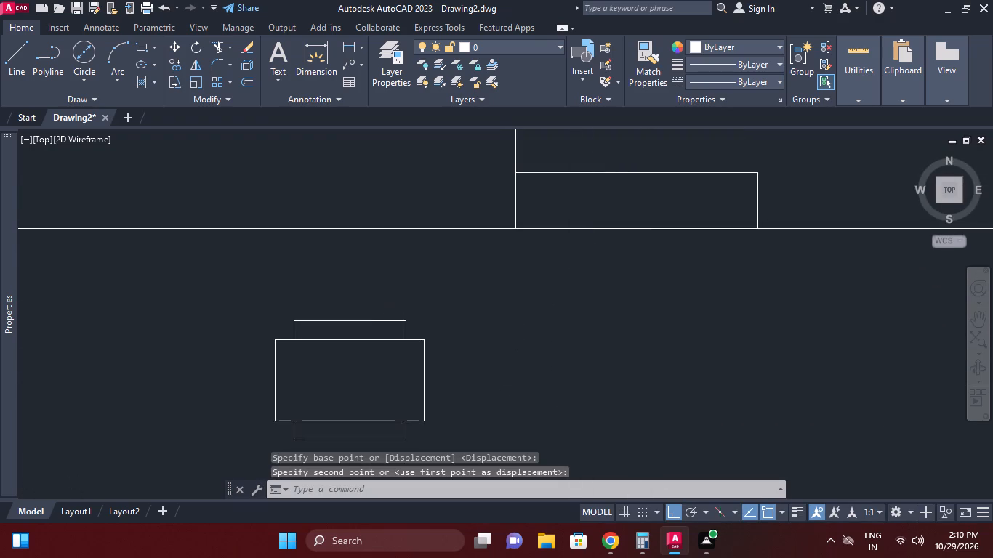
click(470, 259)
click(570, 318)
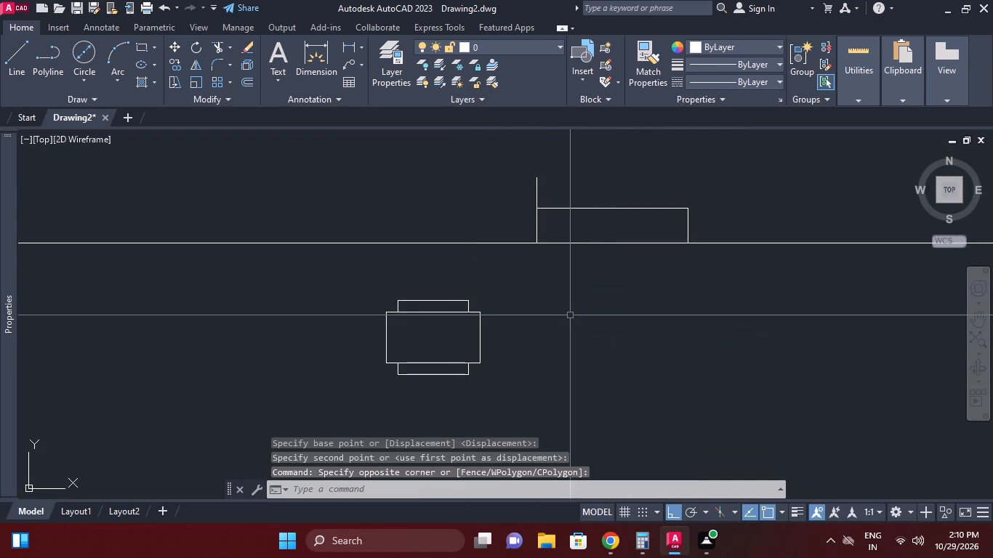
Offset the horizontal construction line 33 mm upward.
click(246, 81)
text(33)
key(Return)
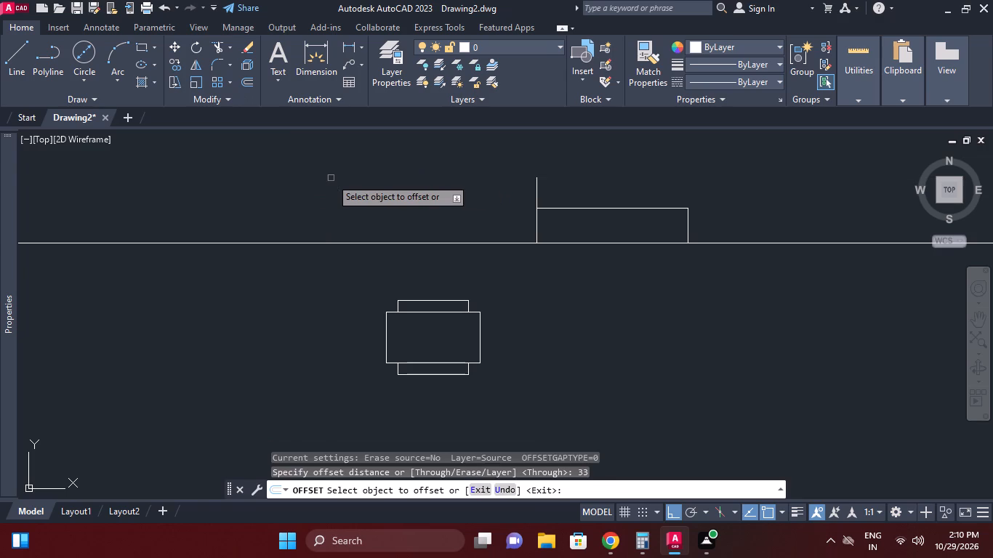
click(409, 241)
click(407, 205)
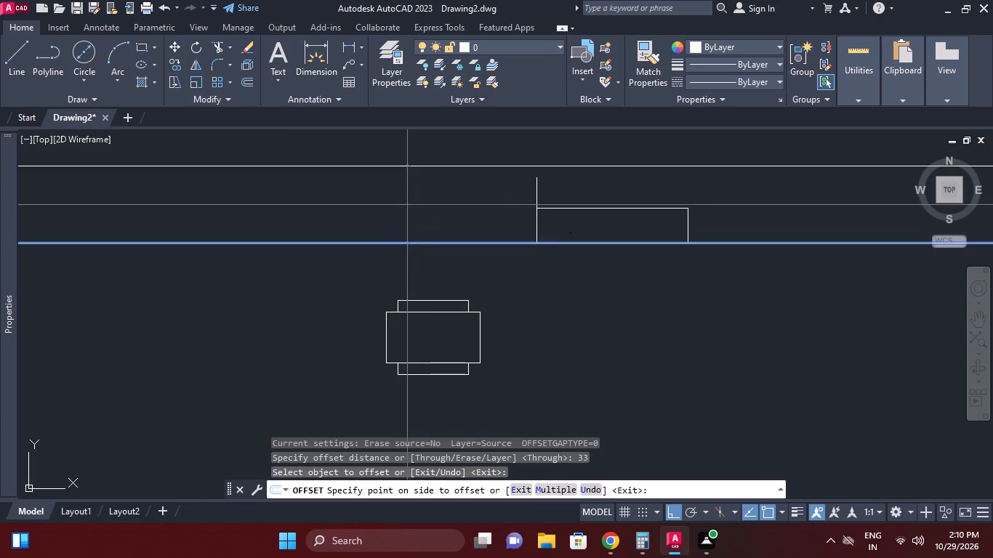
right_click(409, 182)
click(432, 193)
Move the stepped view straight up from its bottom-edge midpoint so that its bottom edge rests on the upper construction line.
middle_drag(463, 230, 511, 243)
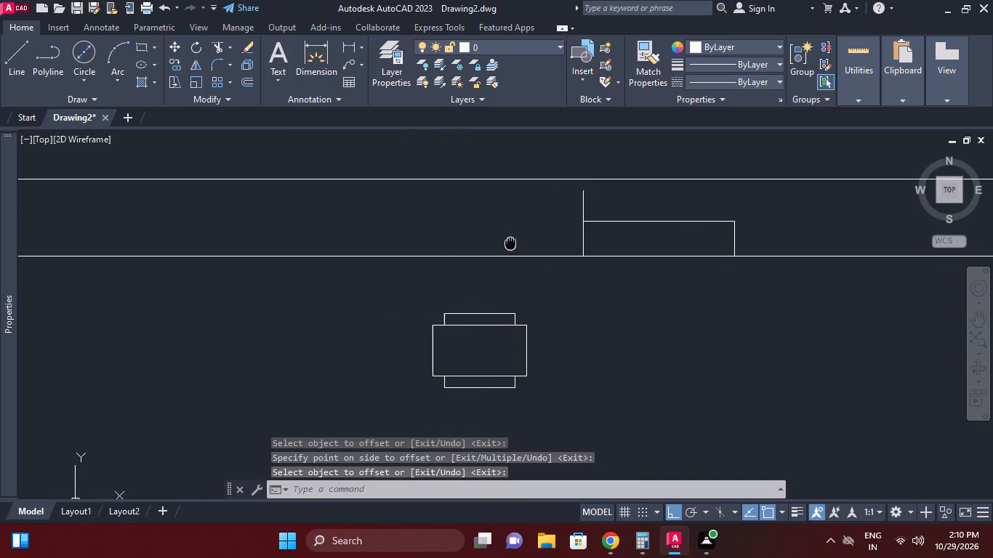
middle_drag(511, 243, 552, 249)
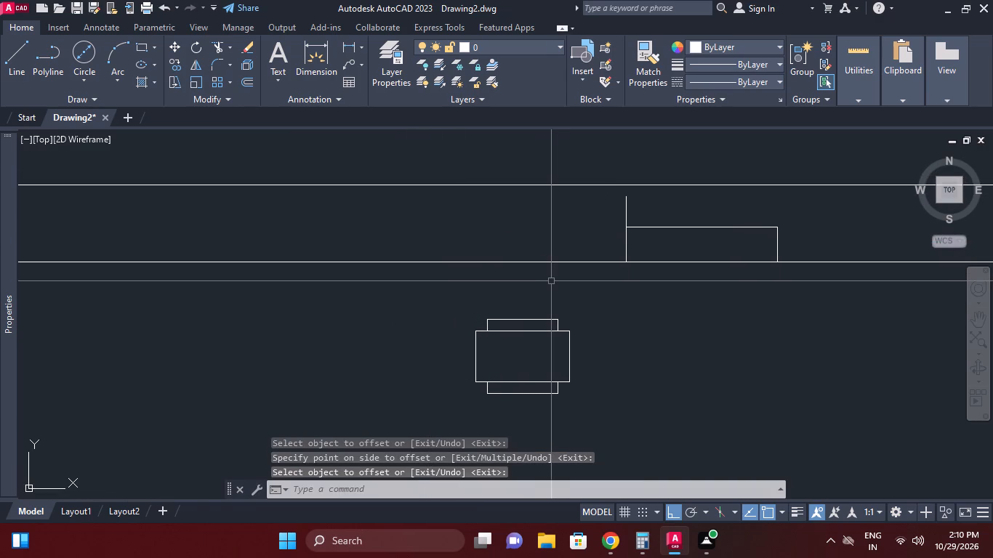
click(608, 402)
click(369, 279)
right_click(677, 325)
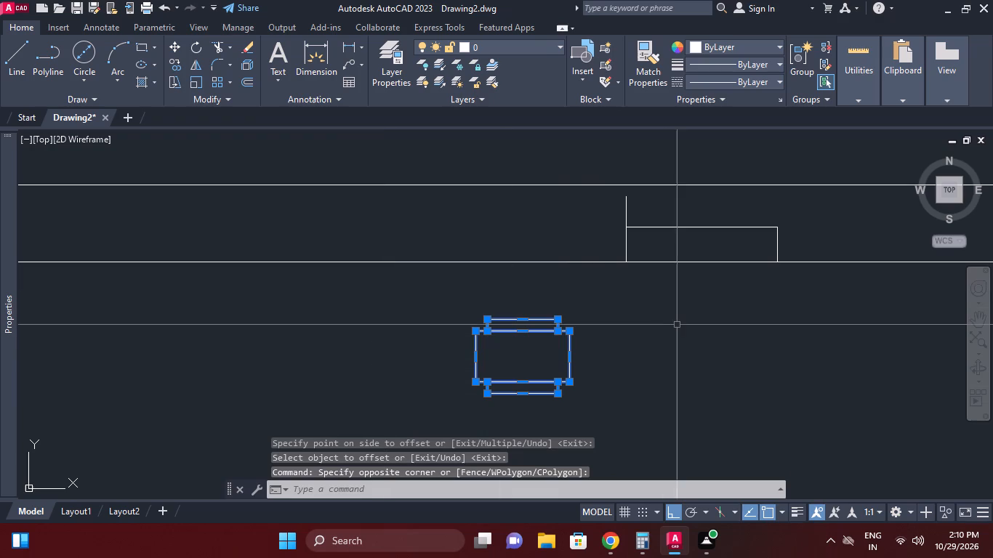
click(721, 273)
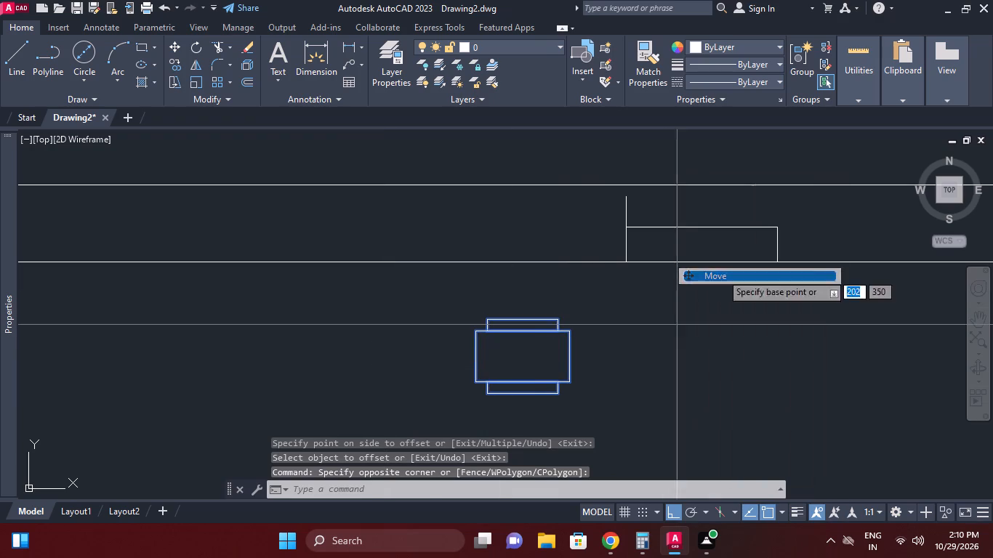
click(518, 397)
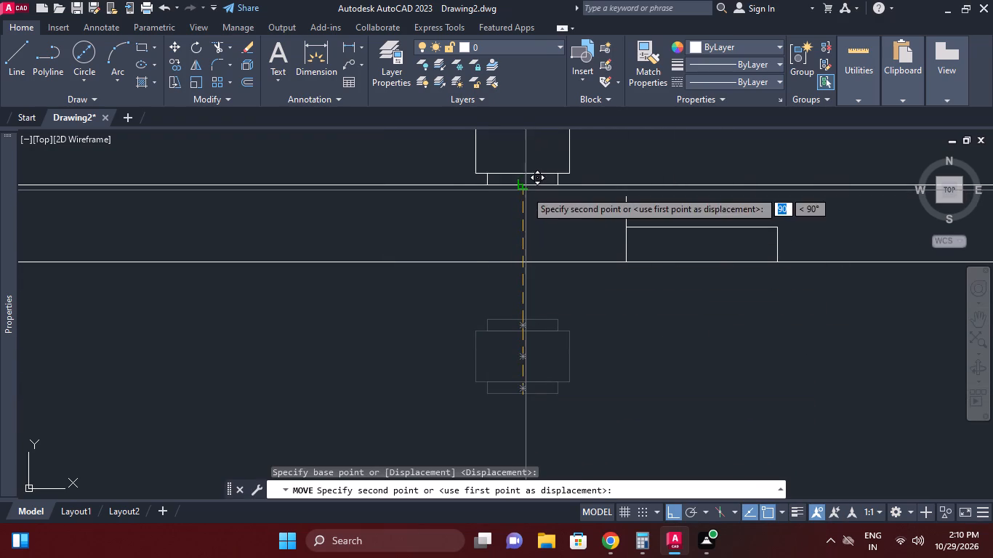
click(526, 190)
Start the Line command to add a line to the figures.
middle_drag(621, 258, 640, 296)
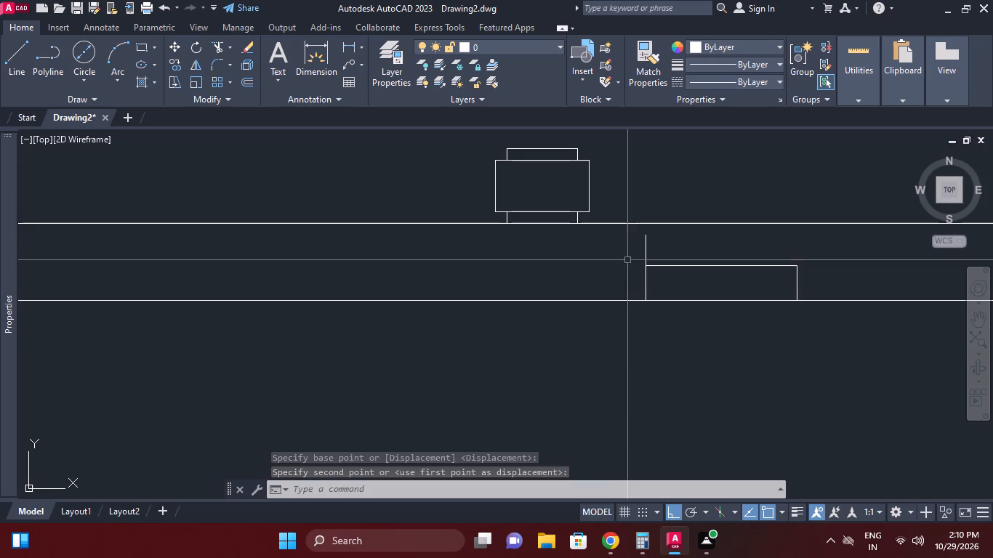
middle_drag(495, 169, 515, 205)
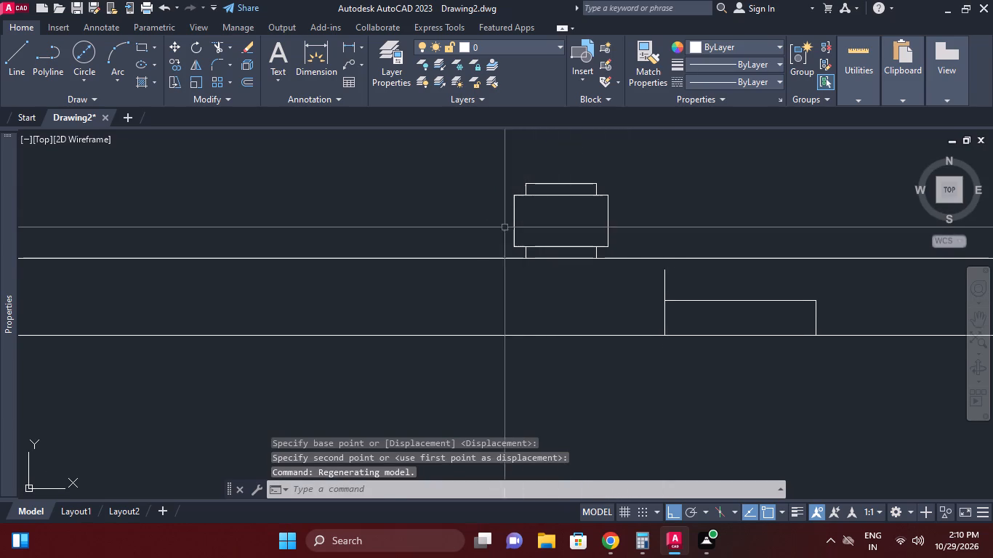
click(21, 48)
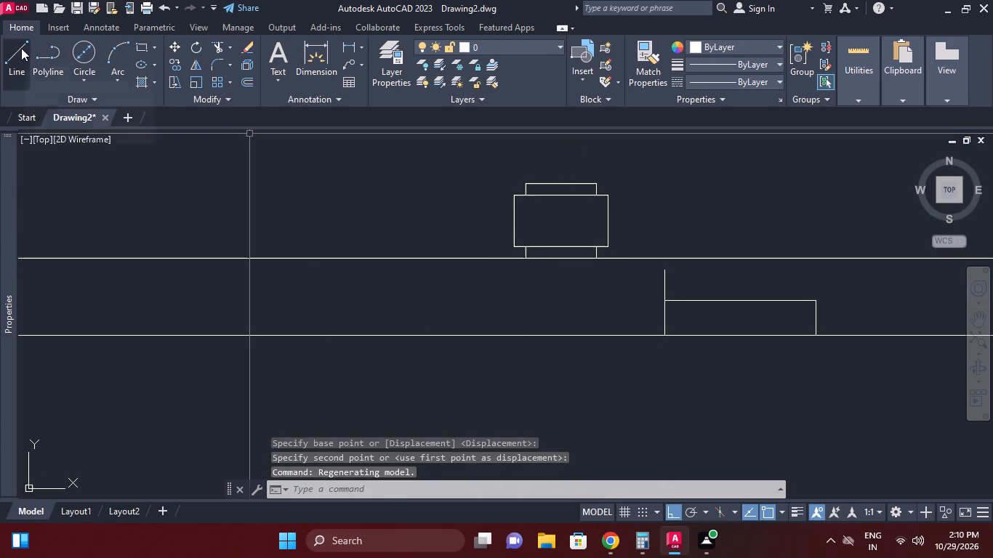
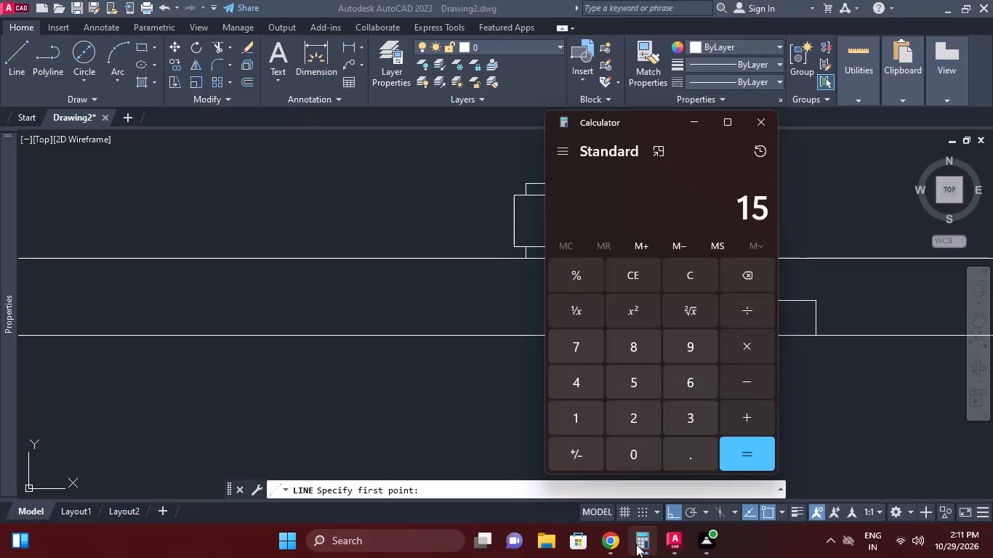
Calculate 15 minus 27 in the calculator, return to the drawing and leave the Line command.
key(Return)
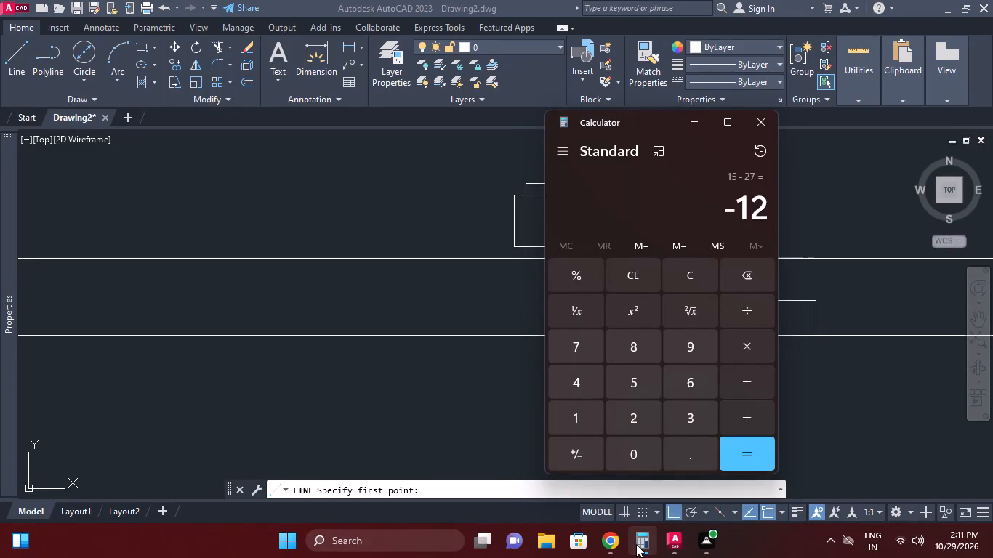
click(694, 121)
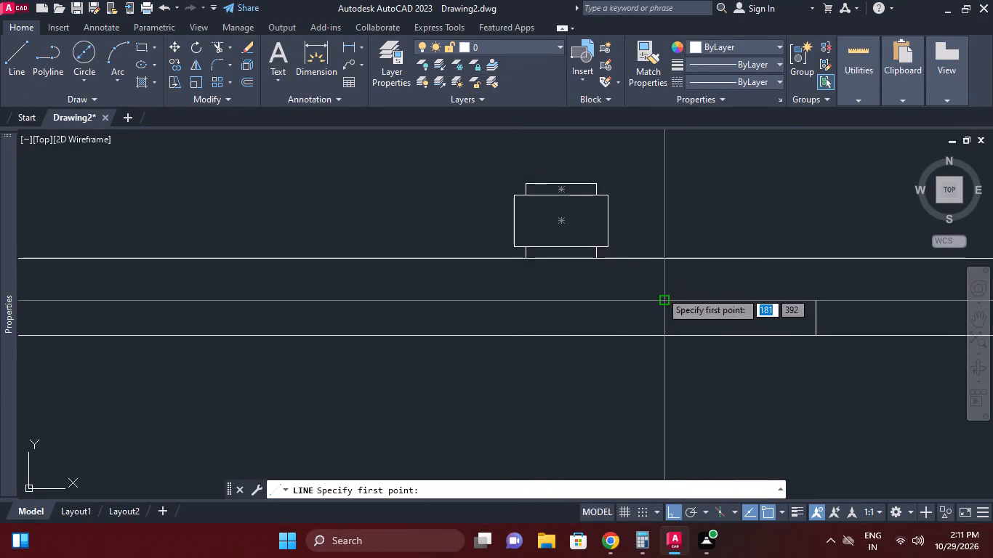
middle_drag(651, 236, 656, 255)
key(Escape)
Draw a horizontal construction line through the midpoint of the right edge of the stepped figure's large rectangle.
middle_drag(596, 249, 596, 262)
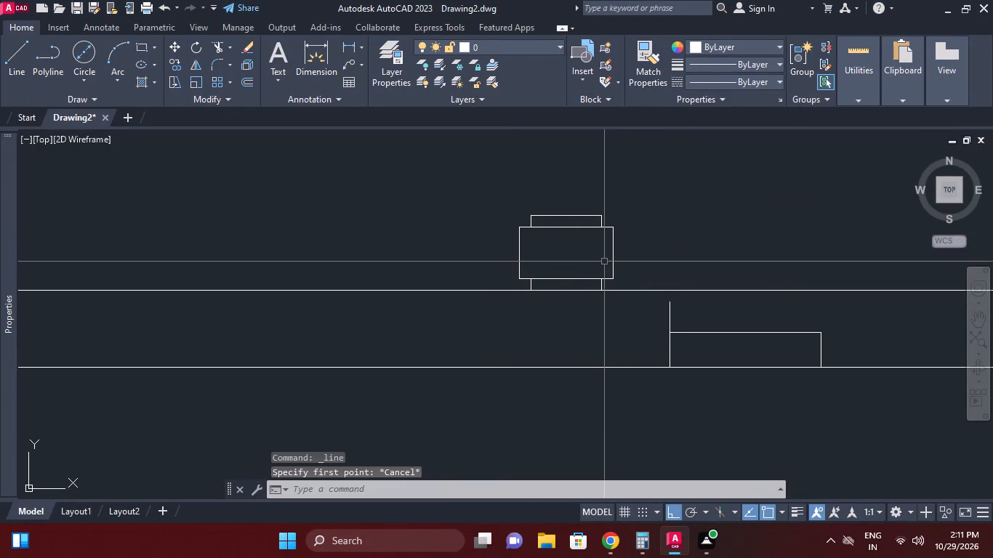
scroll(605, 261, up, 1)
middle_drag(606, 261, 606, 282)
click(114, 95)
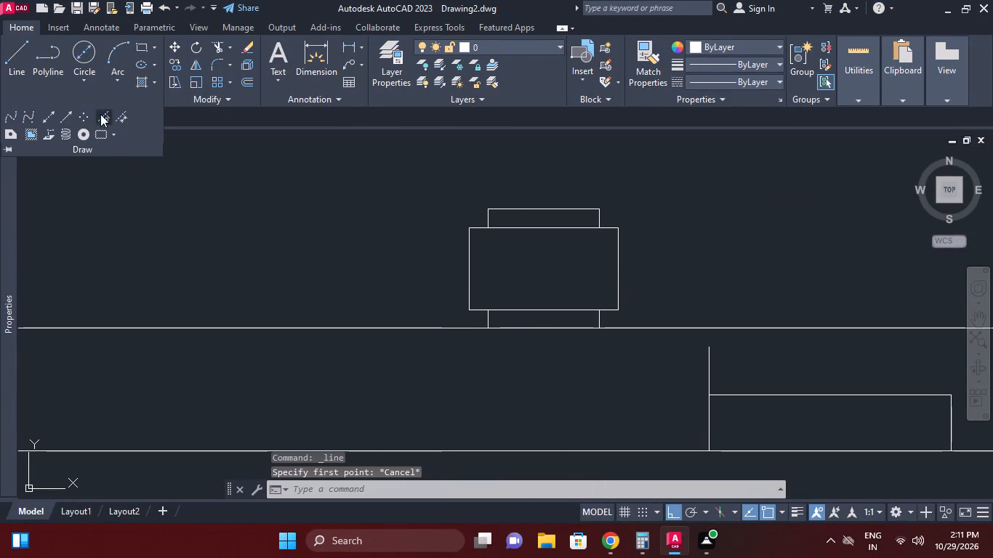
click(52, 120)
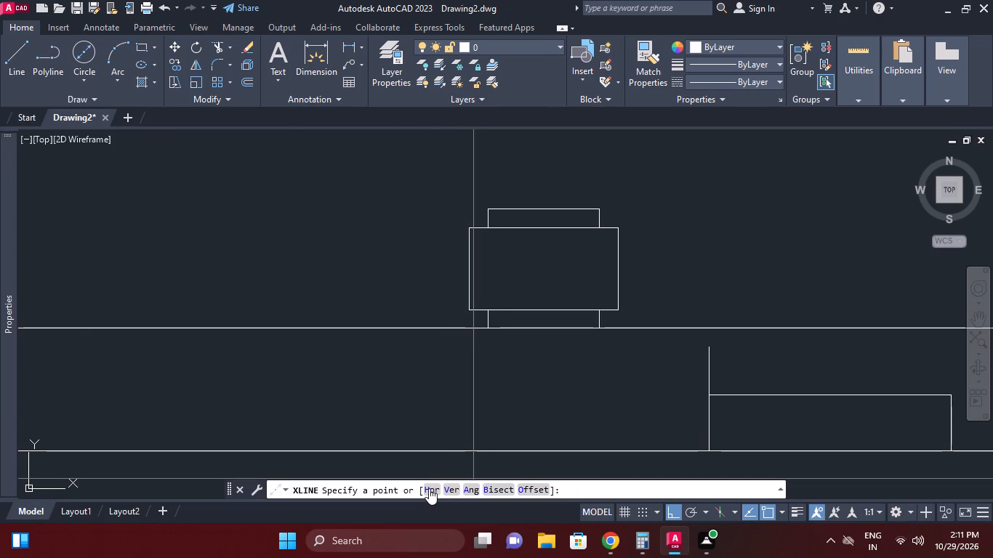
click(424, 488)
click(620, 272)
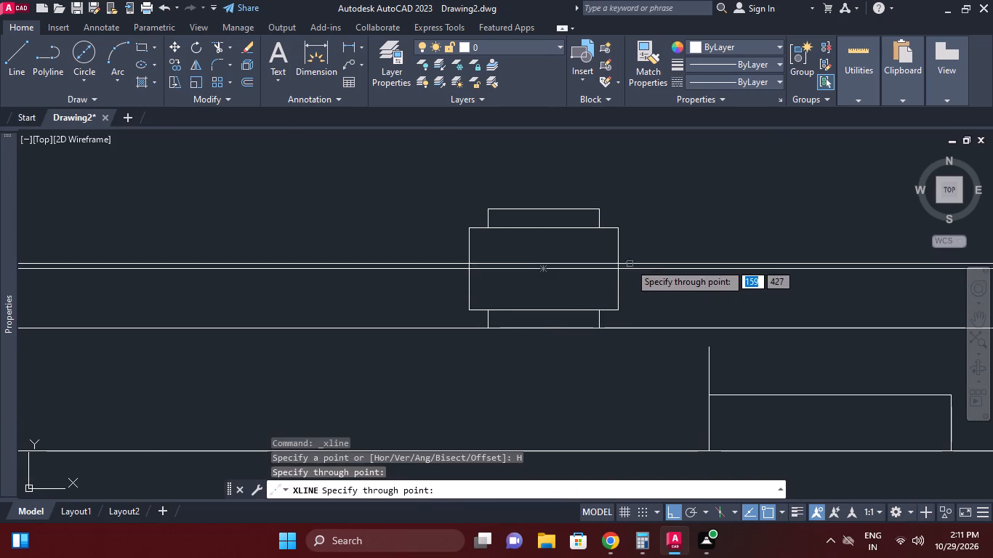
right_click(631, 259)
Offset the middle horizontal construction line by 12/2 mm, once downward and once upward.
text(o 12/2)
key(Return)
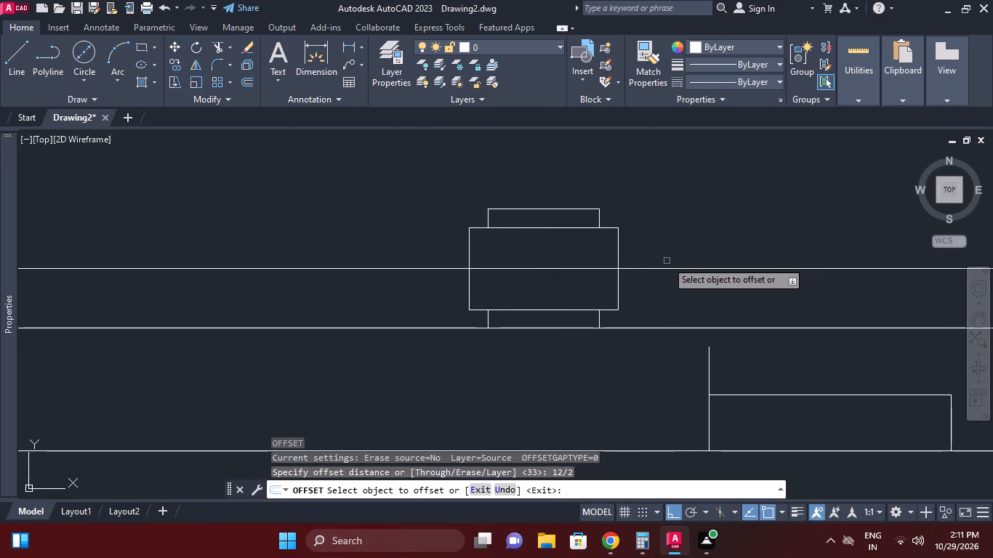
click(659, 270)
click(659, 283)
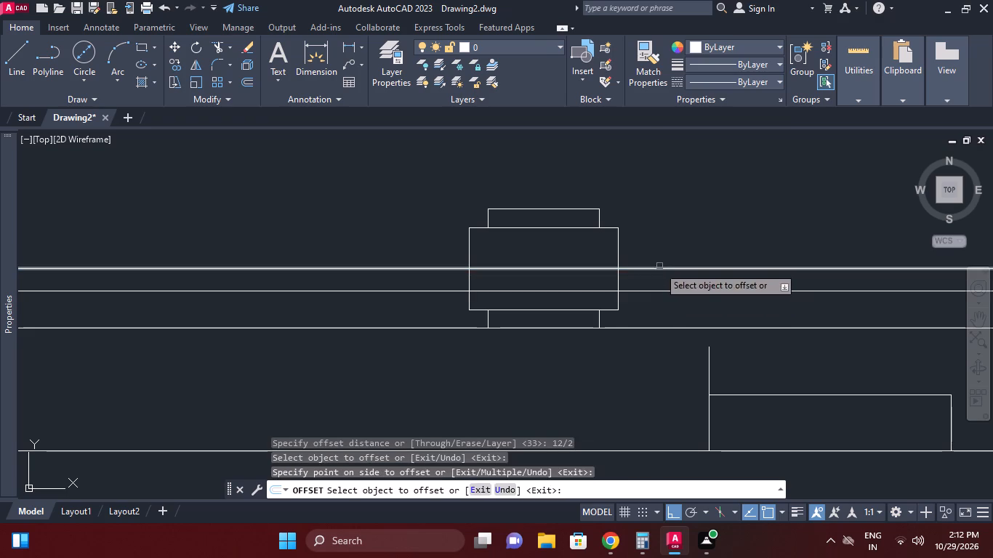
click(659, 268)
click(659, 248)
right_click(672, 221)
click(709, 231)
Erase the original construction line between the two offset lines.
click(681, 268)
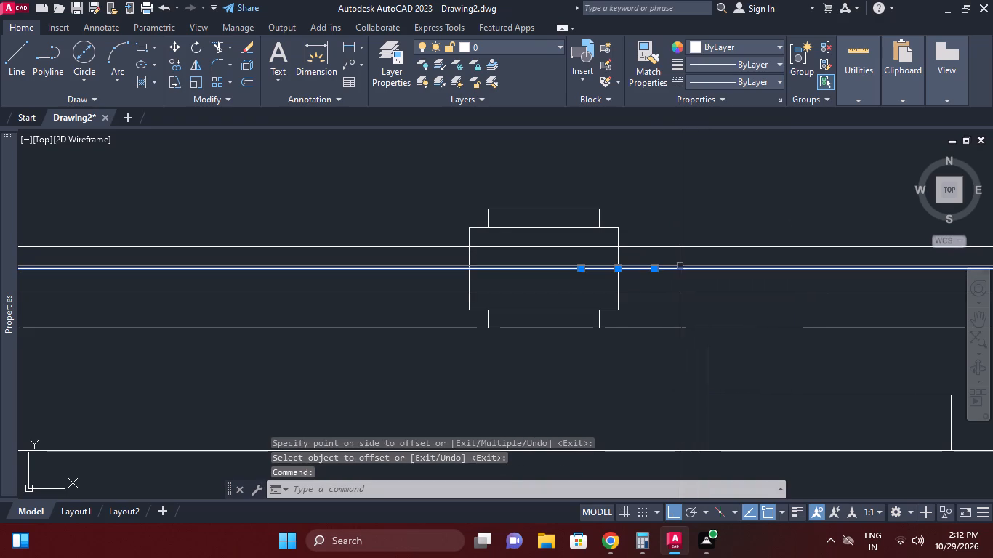
right_click(675, 266)
click(712, 243)
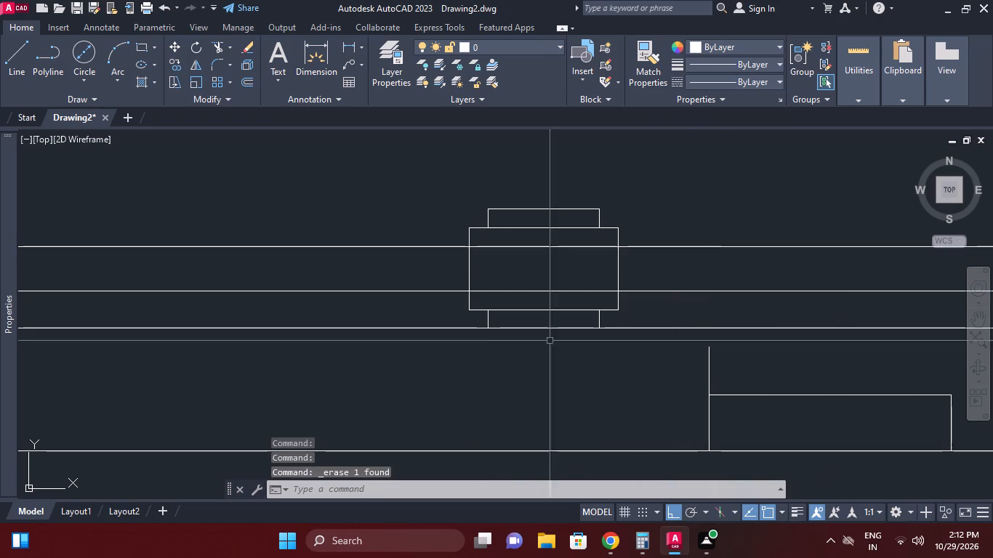
Draw a vertical centre line from the midpoint of the stepped figure's top edge to the midpoint of its bottom edge.
click(14, 52)
click(543, 209)
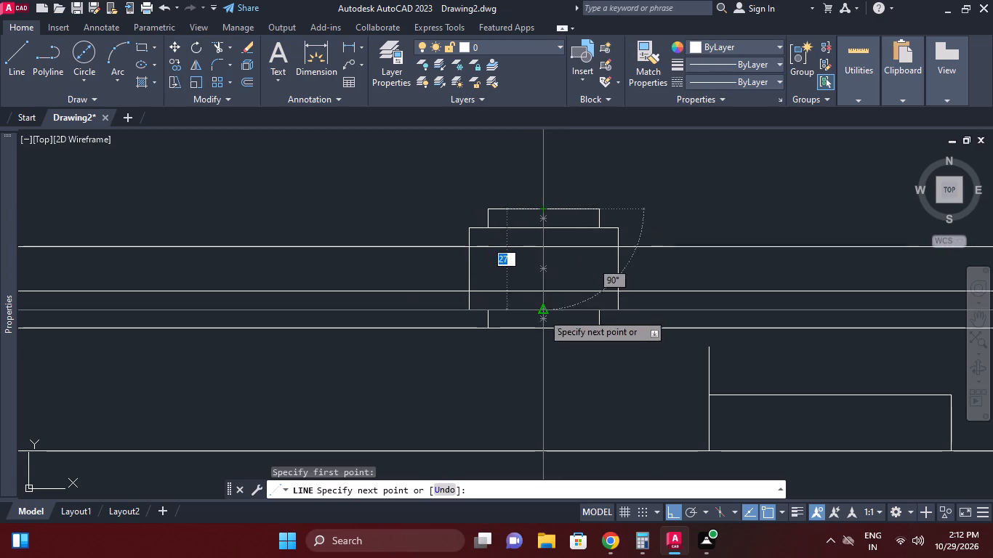
click(542, 328)
right_click(659, 209)
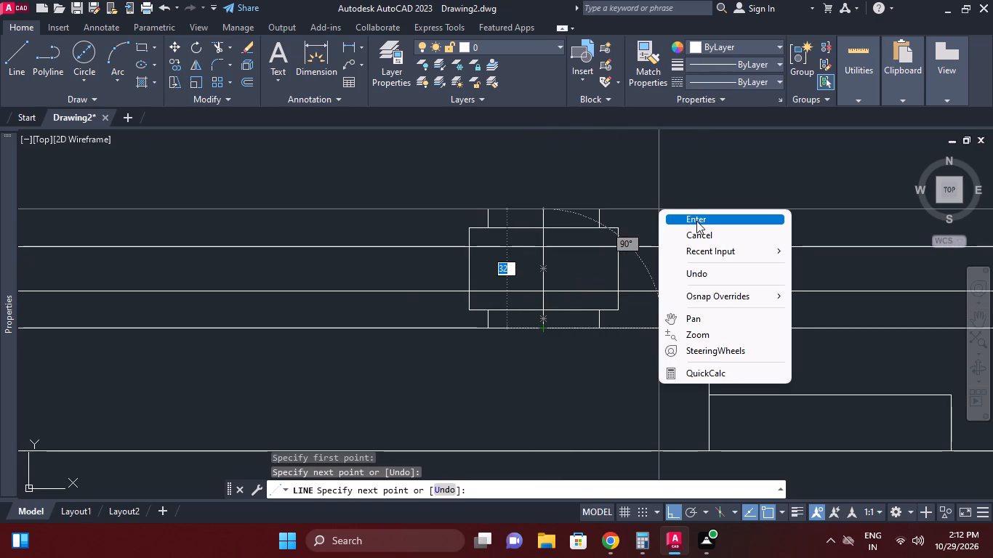
click(696, 221)
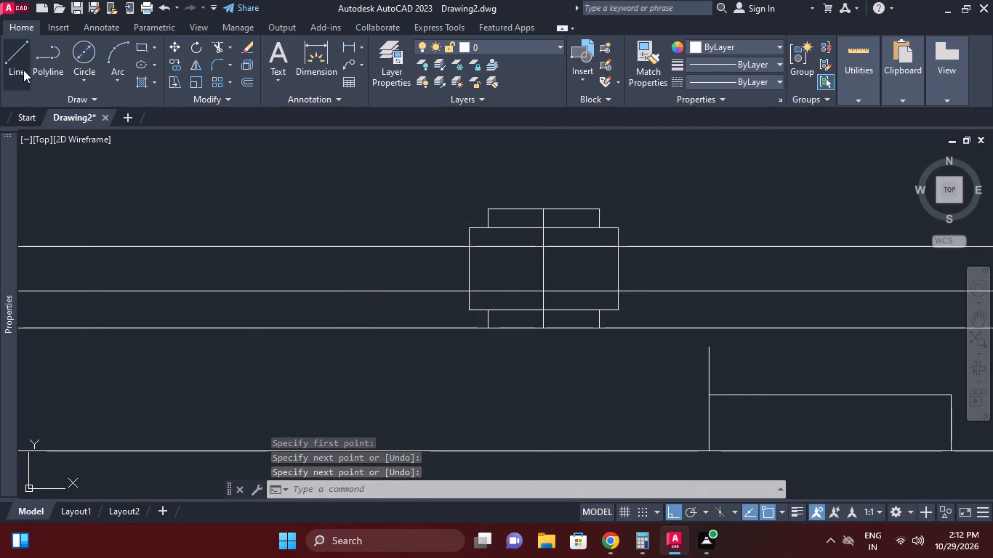
Trim both offset lines inside the left half of the large rectangle and beyond its right edge.
click(215, 44)
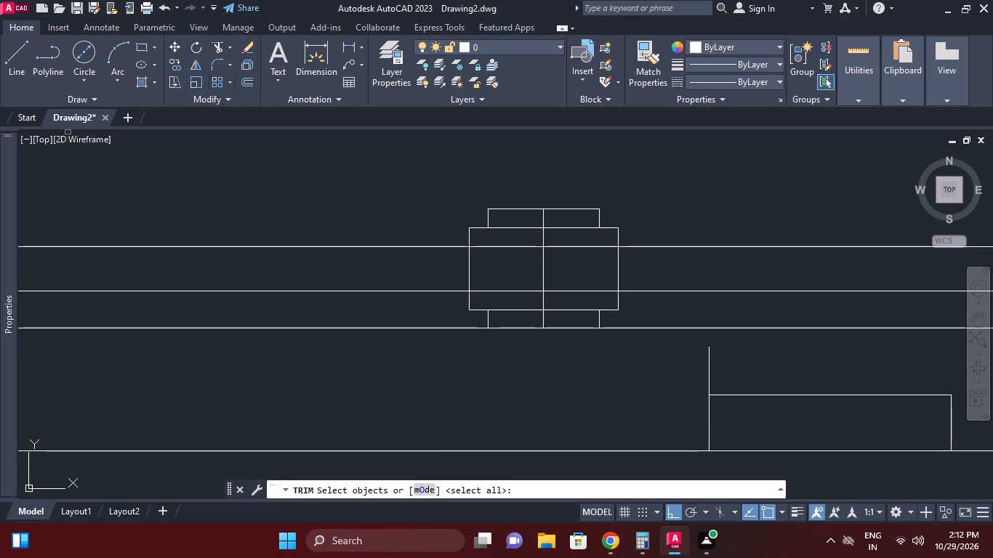
right_click(435, 224)
click(474, 227)
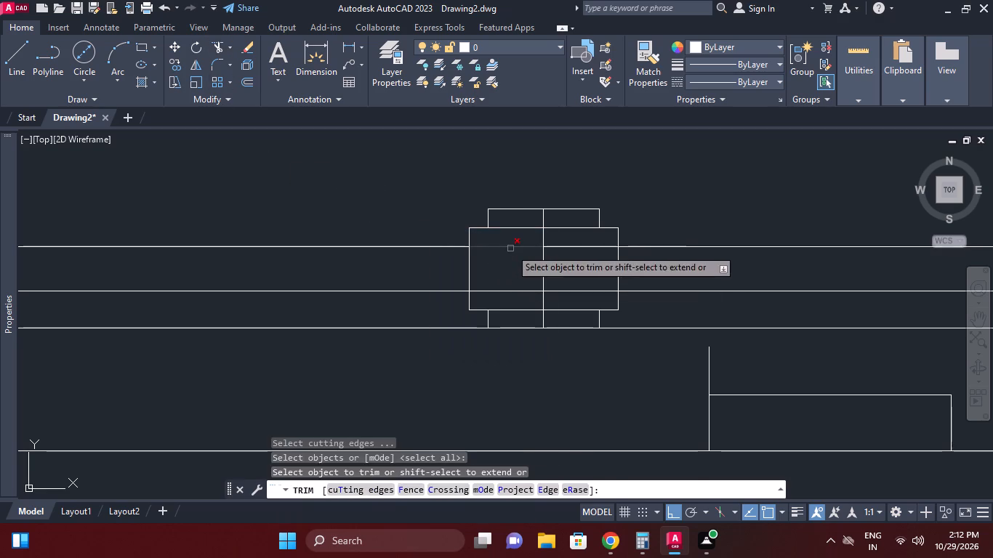
click(510, 248)
drag(508, 276, 508, 283)
click(503, 295)
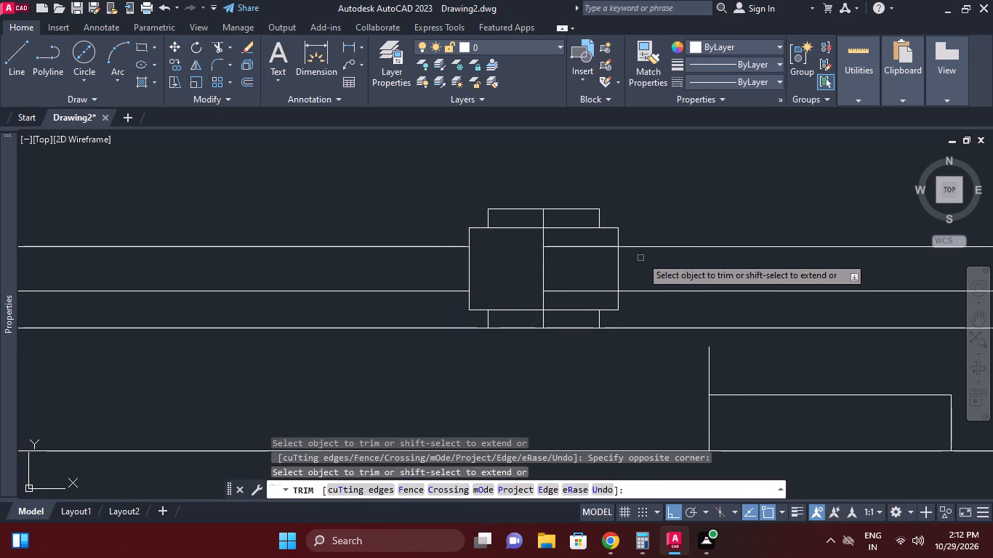
click(641, 248)
click(638, 291)
right_click(650, 242)
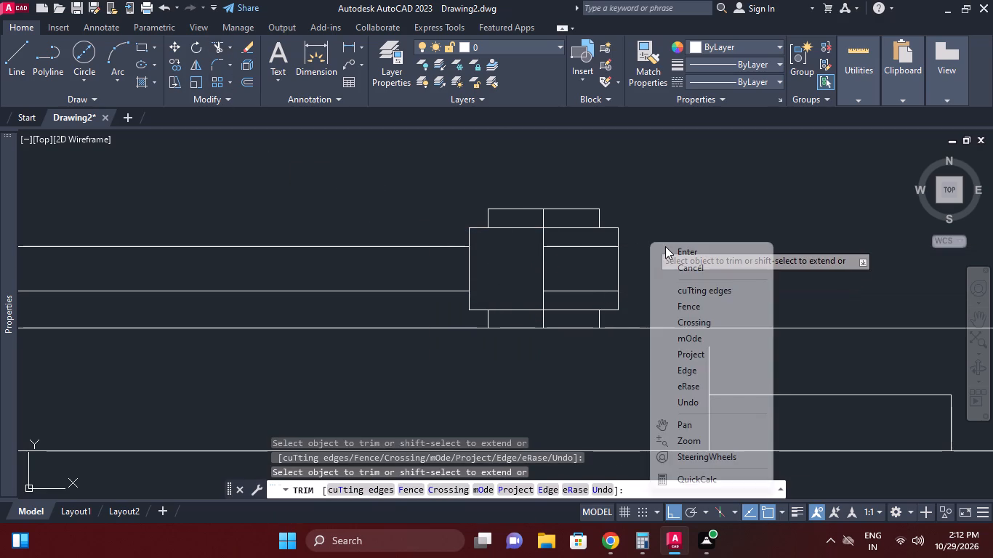
click(665, 246)
Erase the two leftover offset line segments to the left of the stepped figure.
middle_drag(517, 248, 560, 240)
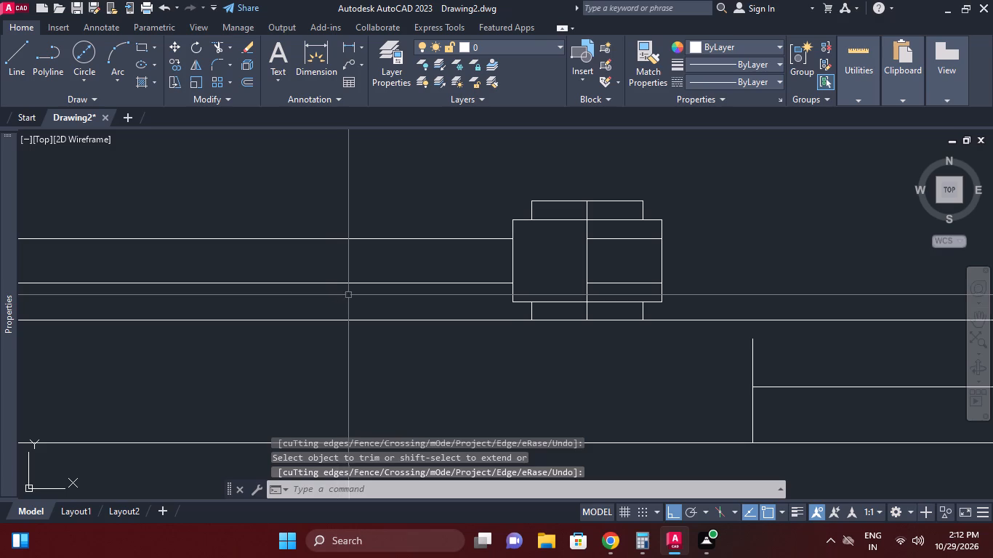
click(409, 294)
click(396, 216)
right_click(396, 216)
click(438, 262)
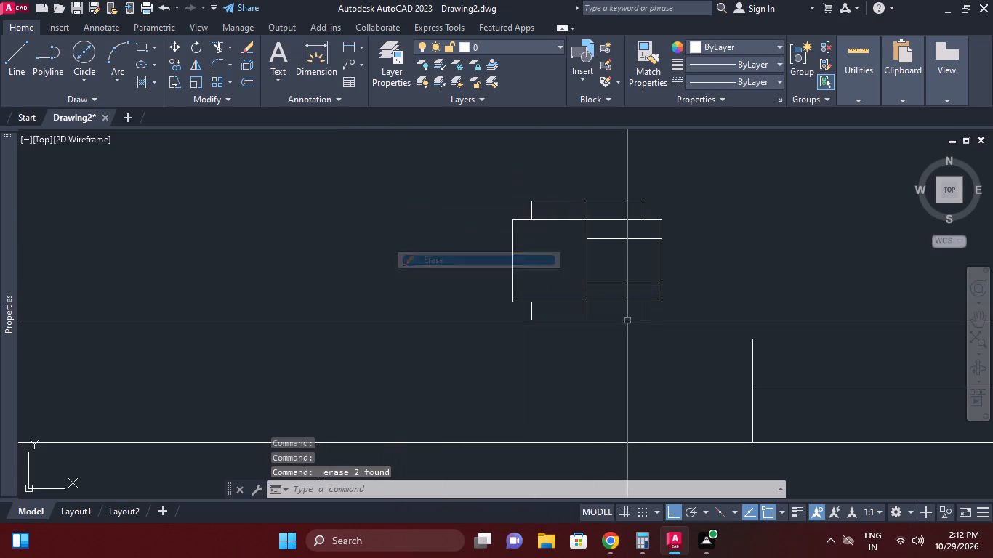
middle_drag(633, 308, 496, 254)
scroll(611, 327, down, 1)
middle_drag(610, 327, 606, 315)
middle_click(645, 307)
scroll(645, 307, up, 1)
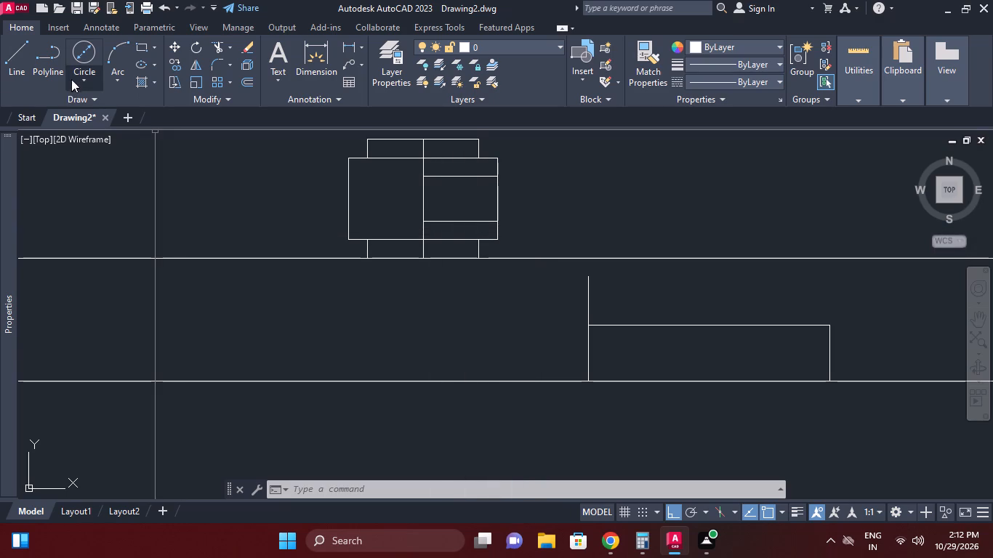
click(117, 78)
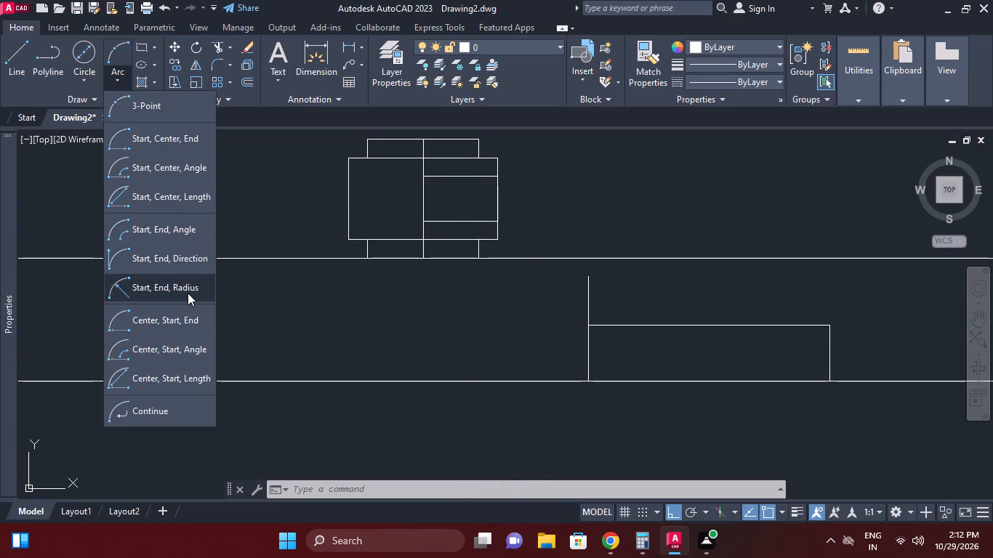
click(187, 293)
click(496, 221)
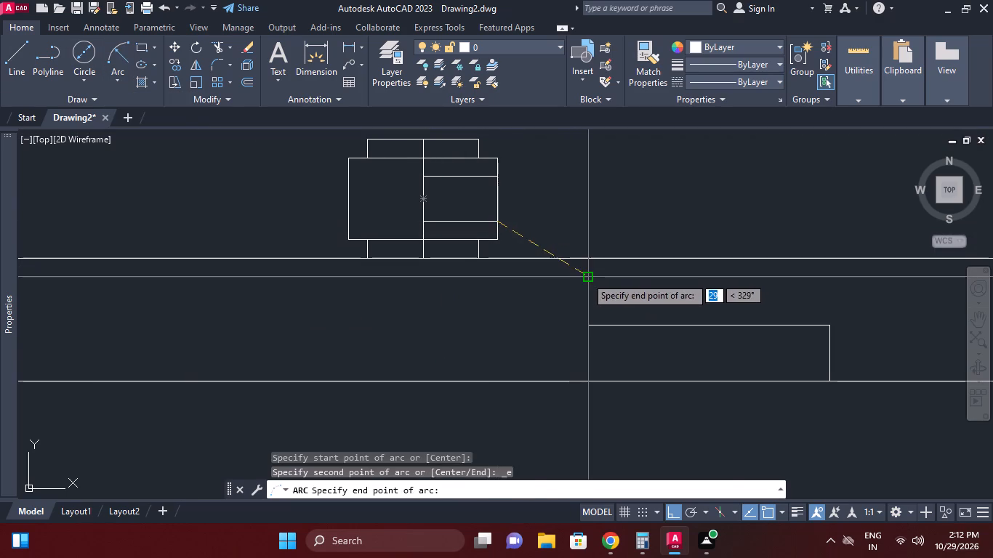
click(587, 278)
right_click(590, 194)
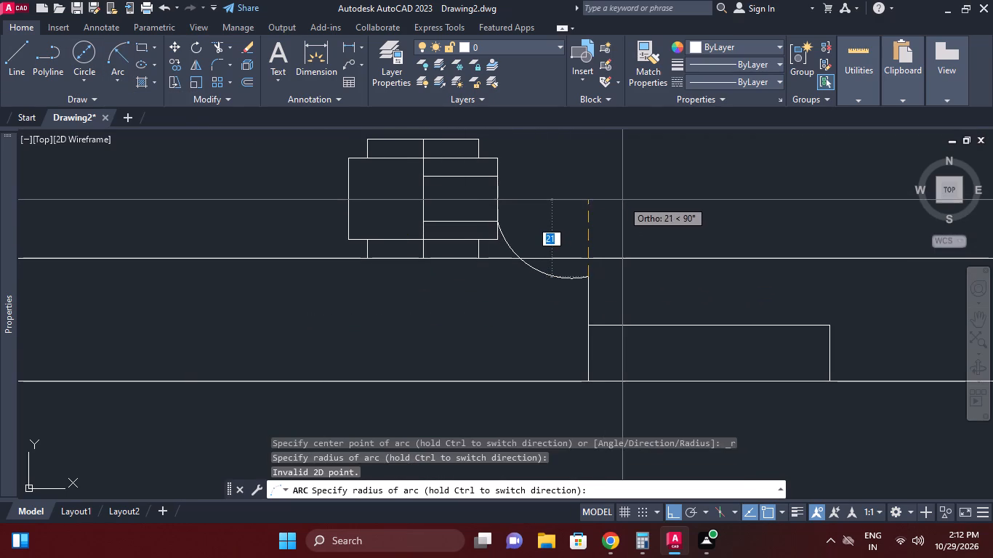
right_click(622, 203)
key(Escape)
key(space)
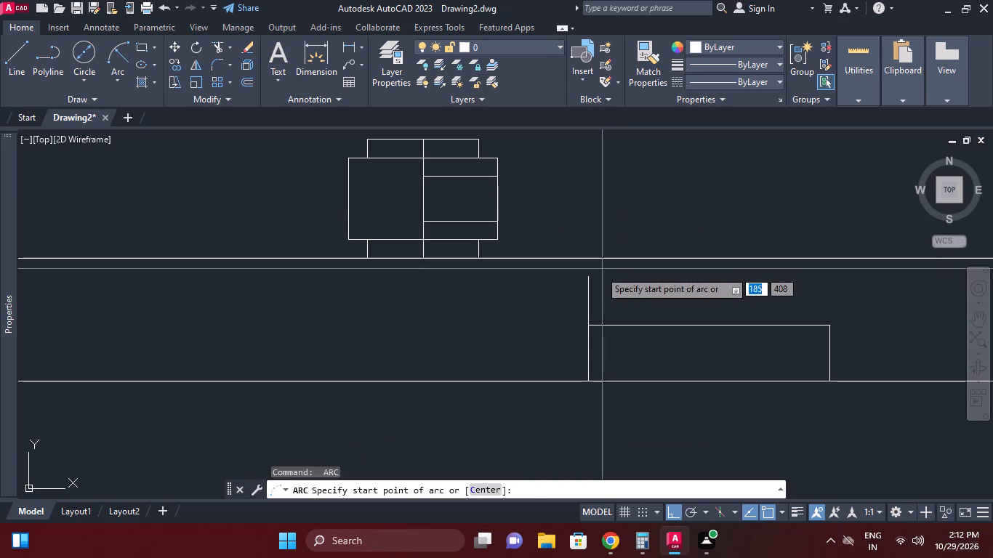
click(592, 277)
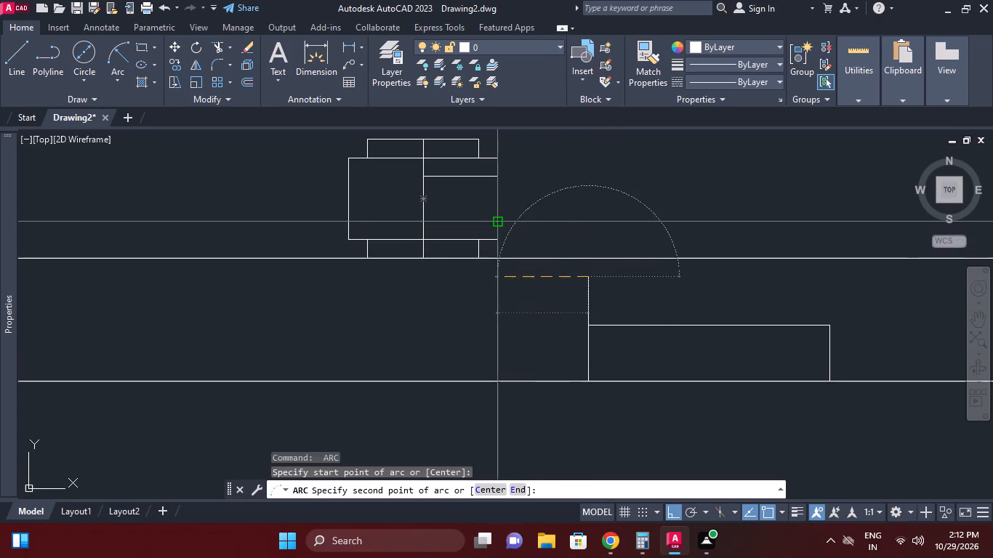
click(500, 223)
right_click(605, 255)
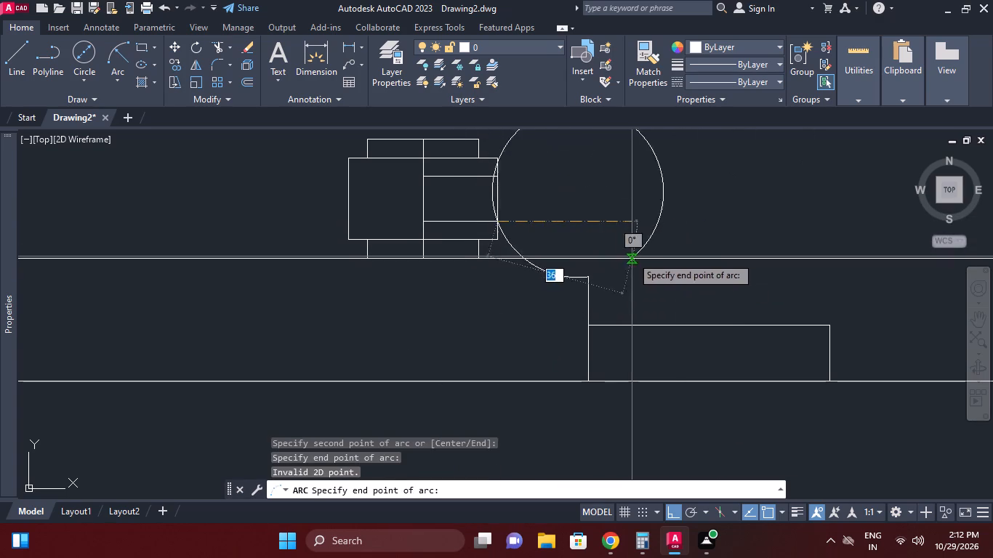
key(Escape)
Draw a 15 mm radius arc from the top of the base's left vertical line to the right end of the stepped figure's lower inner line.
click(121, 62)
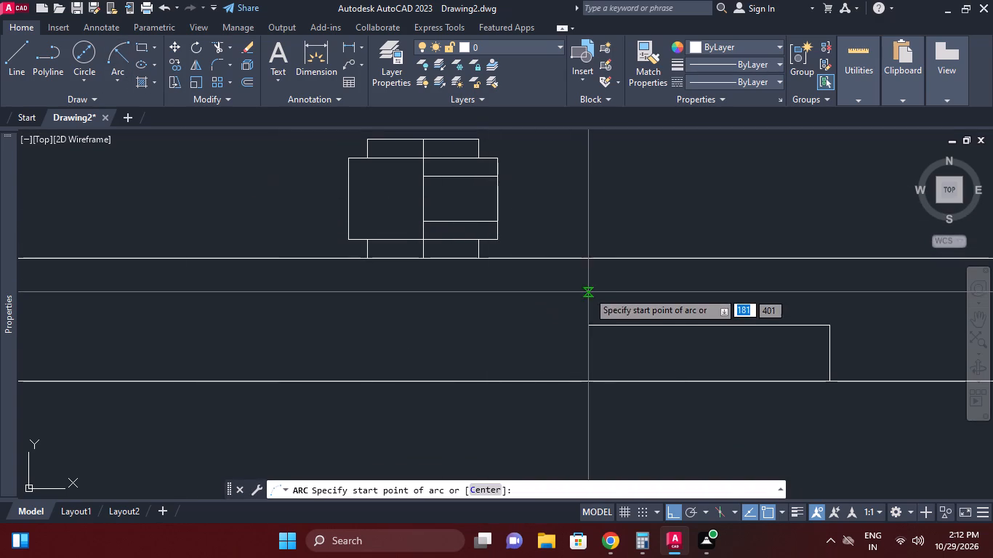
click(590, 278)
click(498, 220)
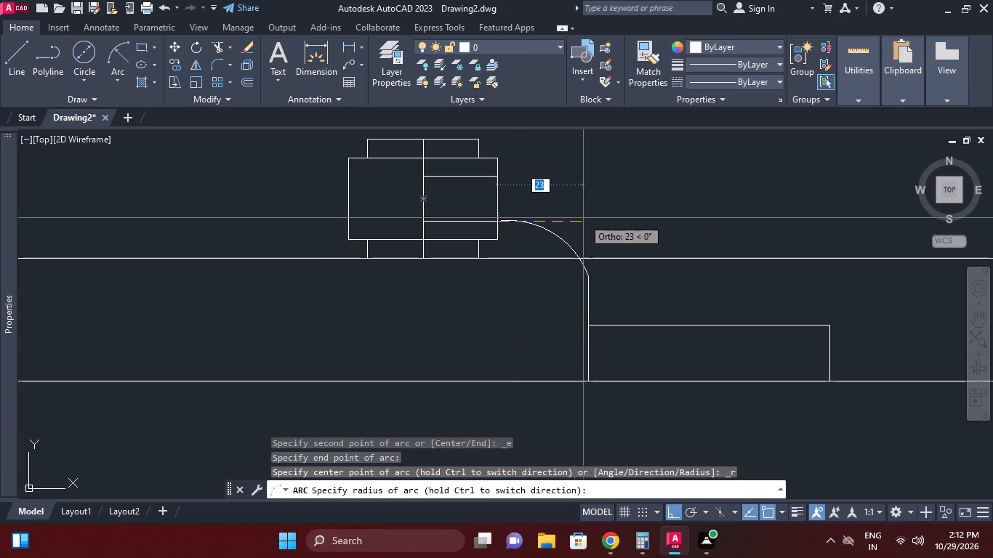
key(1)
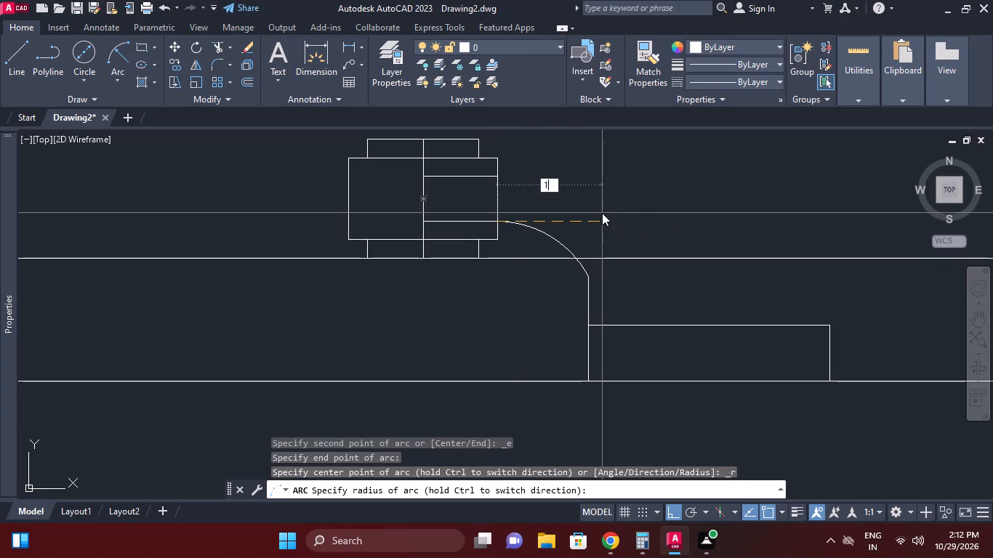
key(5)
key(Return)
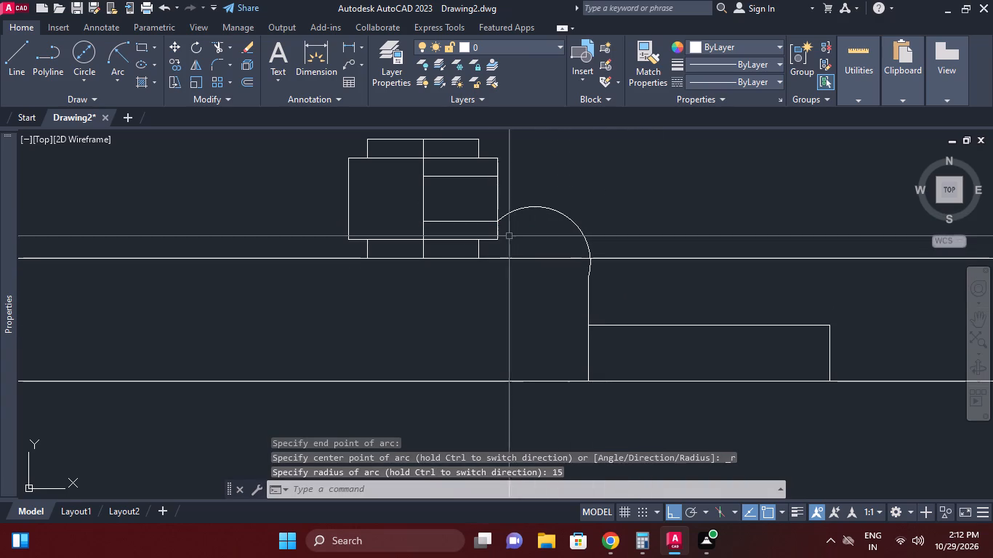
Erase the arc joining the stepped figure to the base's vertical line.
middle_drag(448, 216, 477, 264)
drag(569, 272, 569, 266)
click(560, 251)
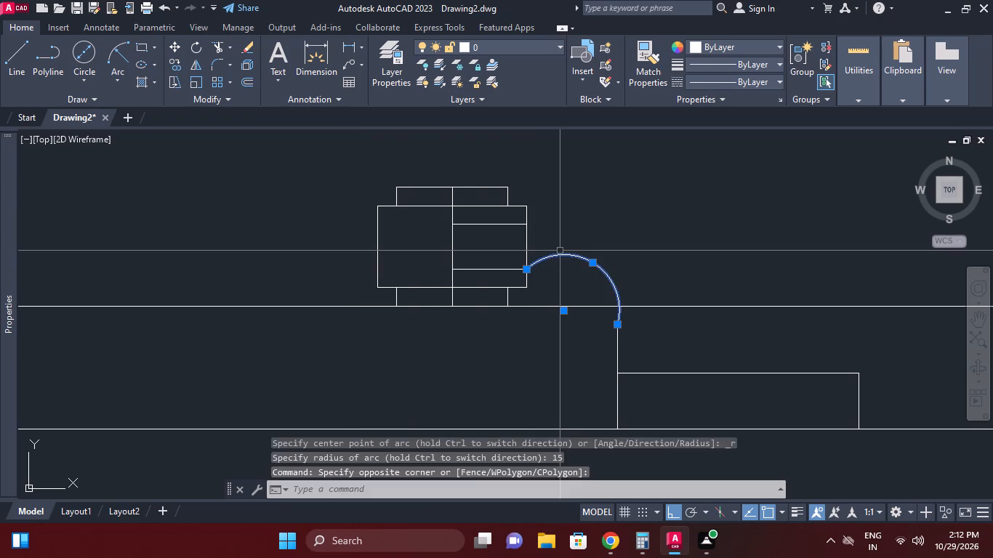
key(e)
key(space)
Move the whole stepped figure, including its inner lines, horizontally to the left, away from the base.
click(331, 182)
click(563, 347)
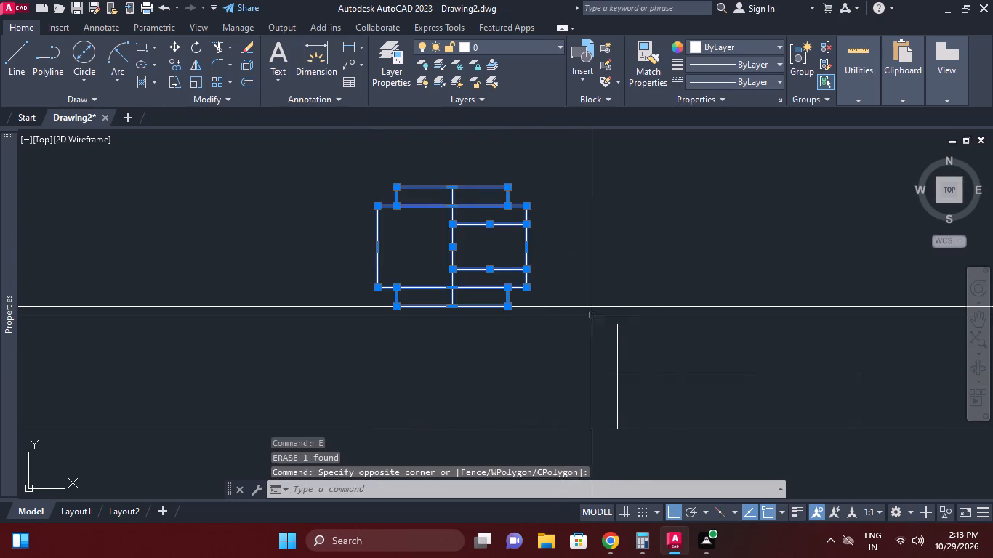
key(m)
key(space)
click(673, 268)
click(636, 272)
key(Escape)
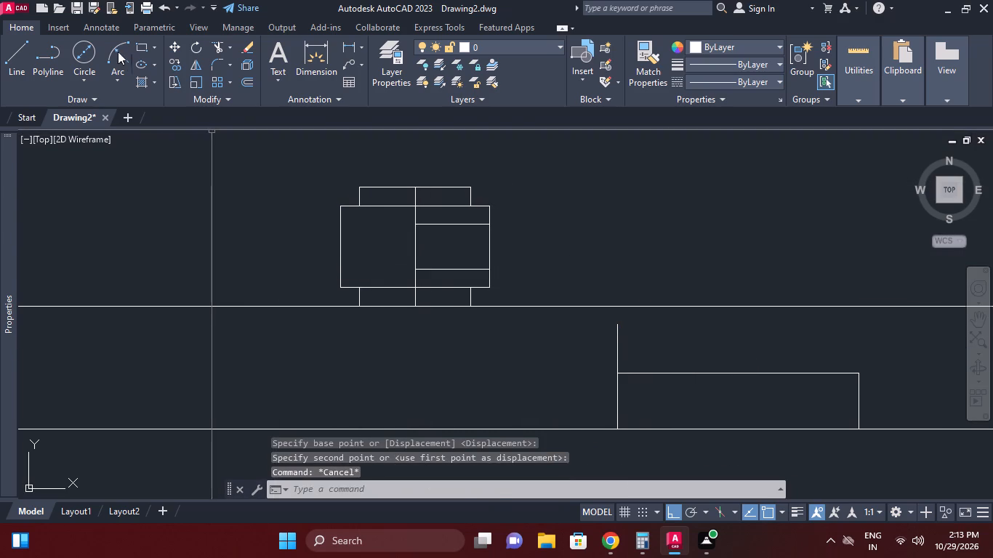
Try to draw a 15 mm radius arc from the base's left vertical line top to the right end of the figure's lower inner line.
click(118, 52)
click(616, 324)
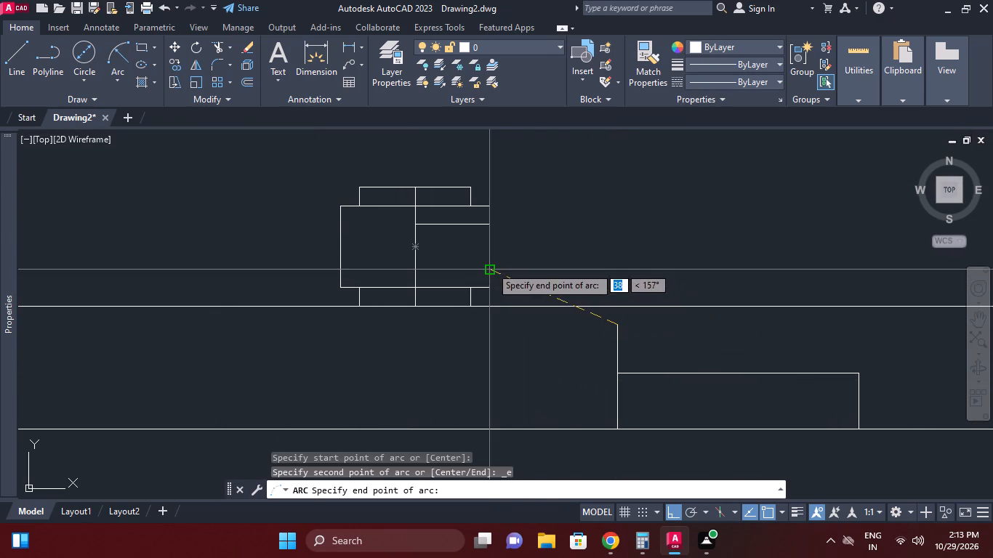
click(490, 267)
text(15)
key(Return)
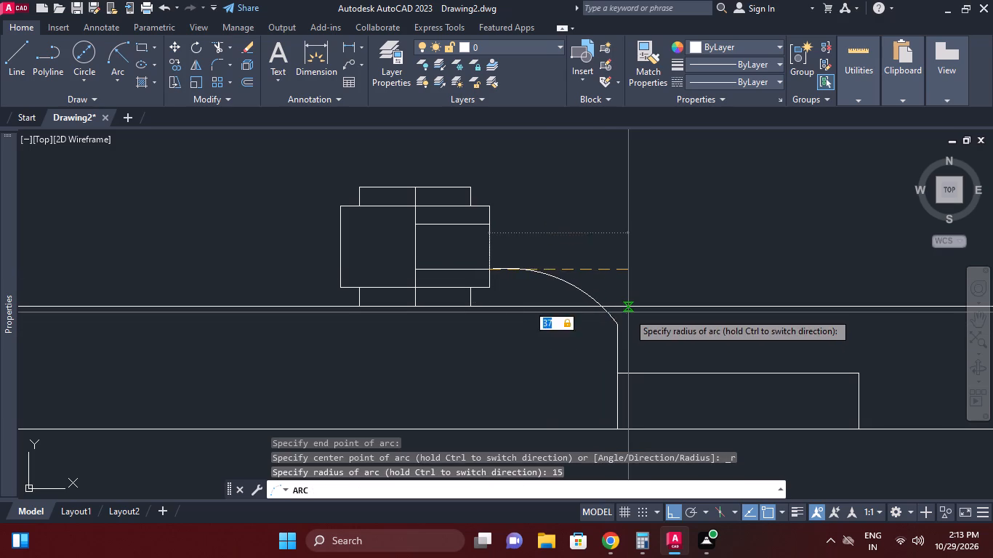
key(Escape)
Move the whole stepped figure, including its inner lines, horizontally to the right, closer to the base's vertical line.
click(305, 177)
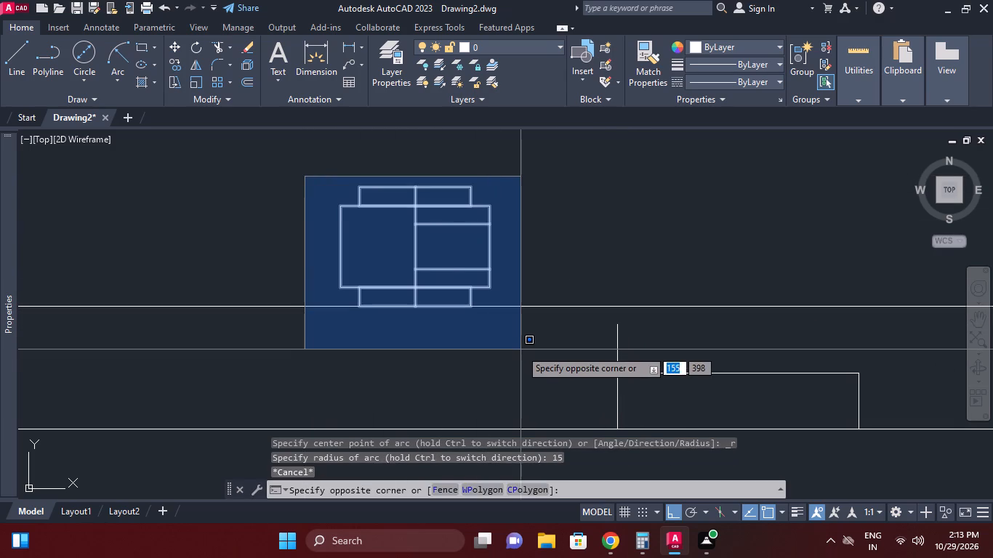
click(520, 349)
key(m)
key(space)
click(507, 376)
click(541, 378)
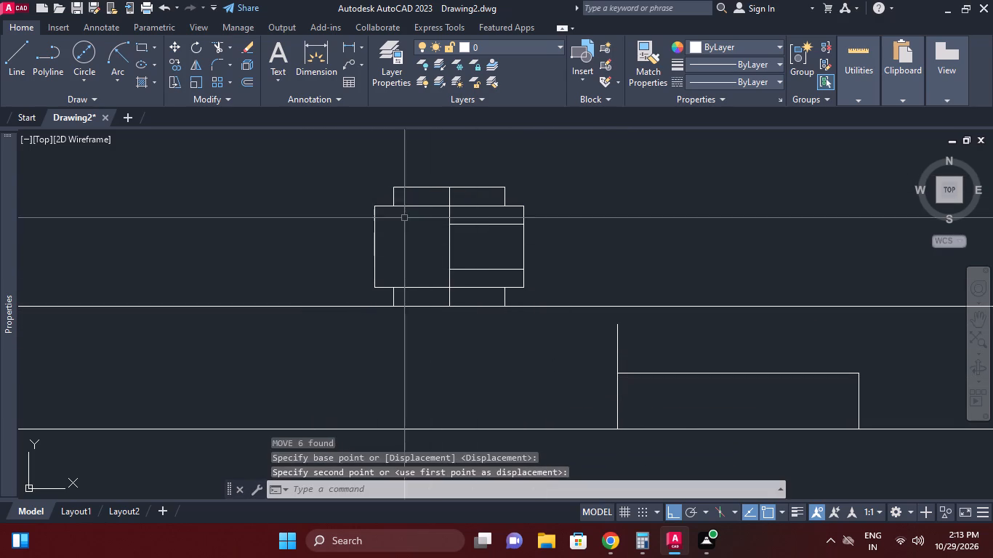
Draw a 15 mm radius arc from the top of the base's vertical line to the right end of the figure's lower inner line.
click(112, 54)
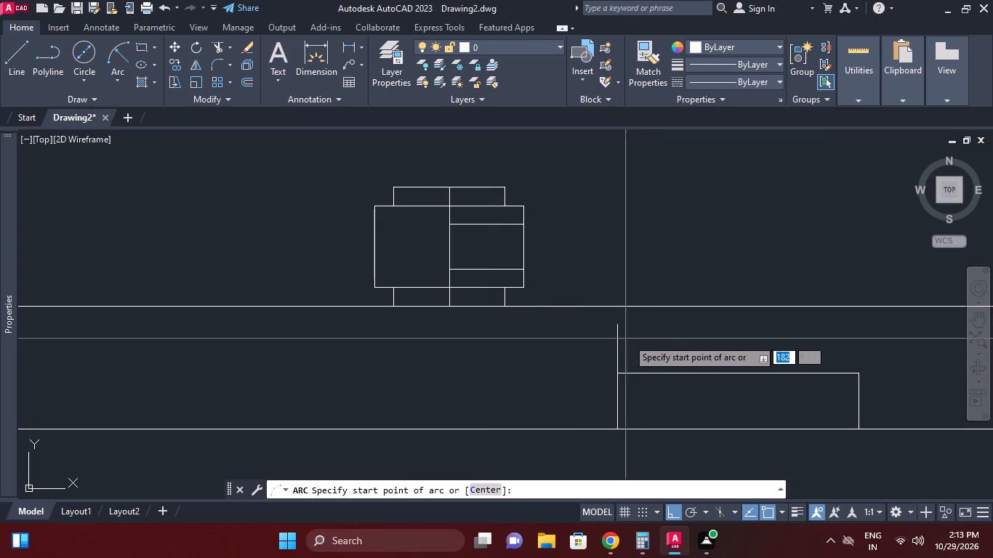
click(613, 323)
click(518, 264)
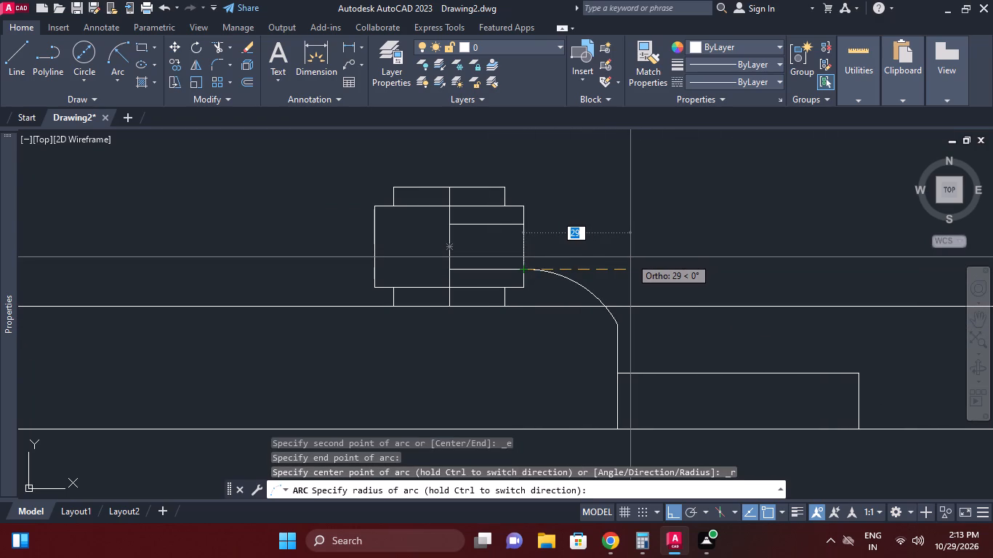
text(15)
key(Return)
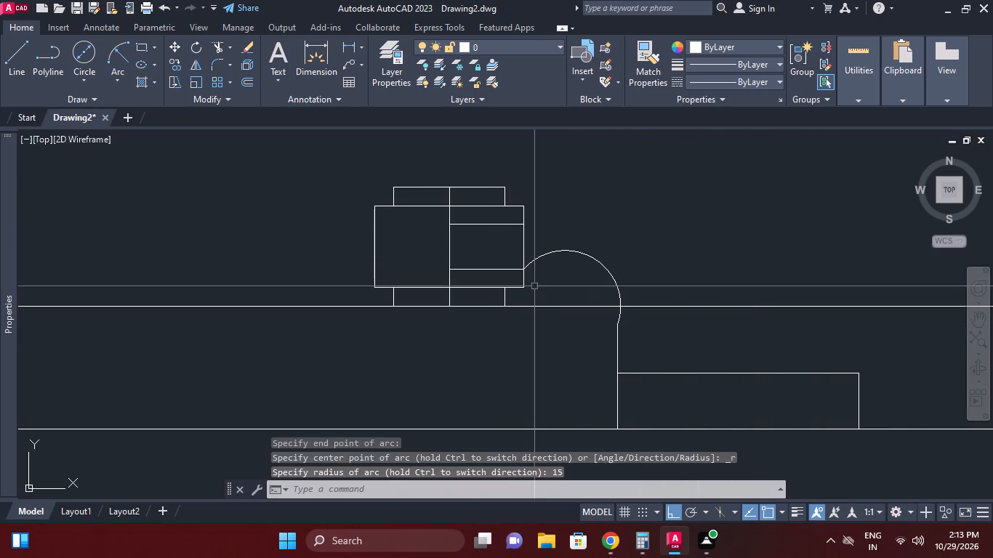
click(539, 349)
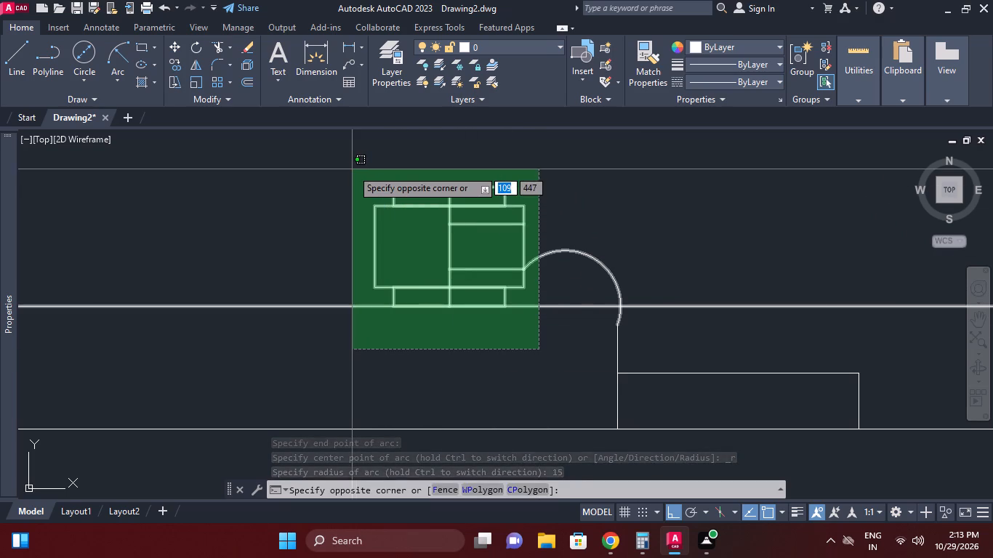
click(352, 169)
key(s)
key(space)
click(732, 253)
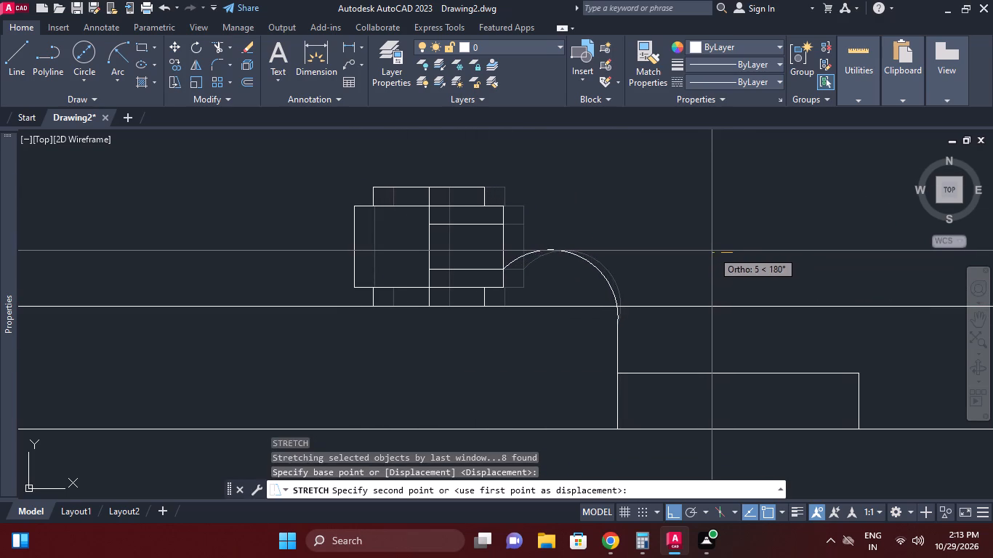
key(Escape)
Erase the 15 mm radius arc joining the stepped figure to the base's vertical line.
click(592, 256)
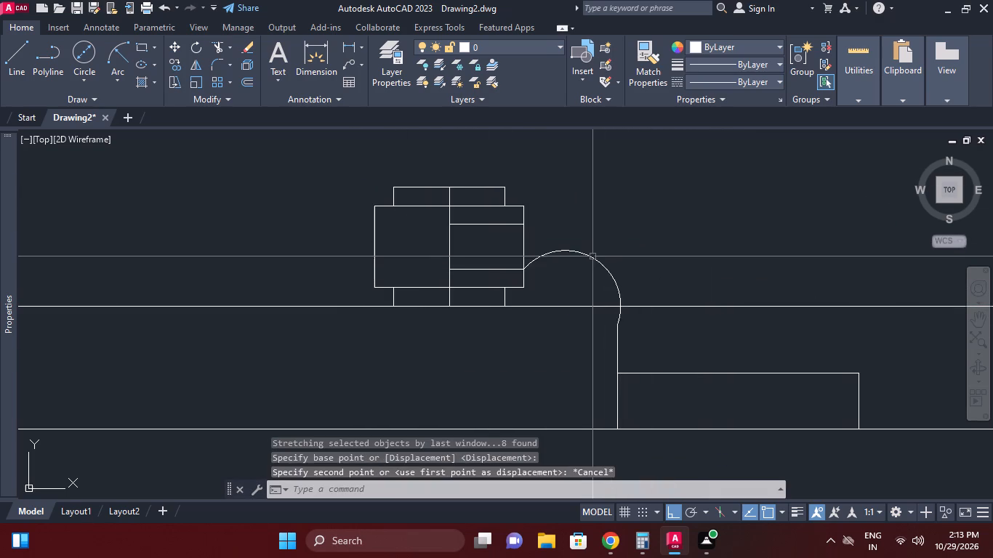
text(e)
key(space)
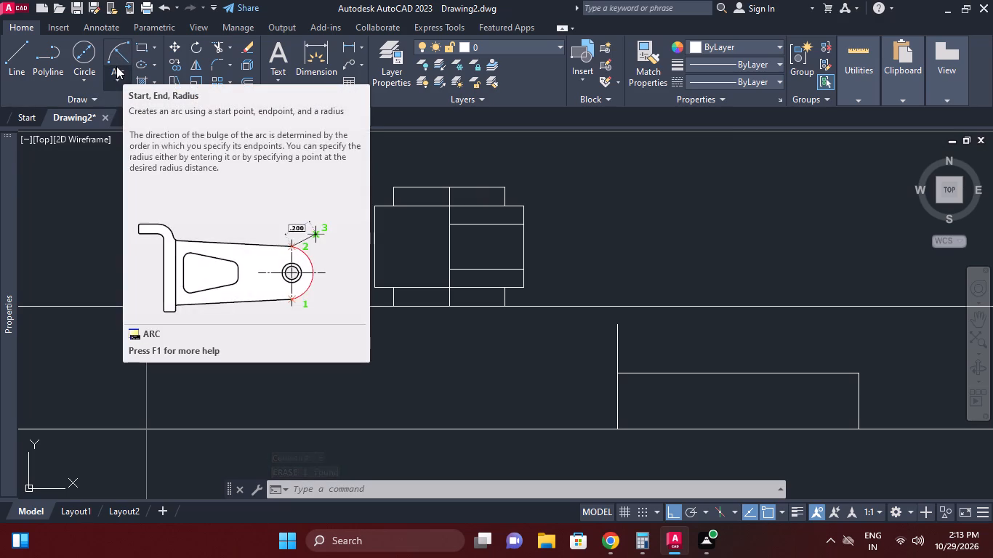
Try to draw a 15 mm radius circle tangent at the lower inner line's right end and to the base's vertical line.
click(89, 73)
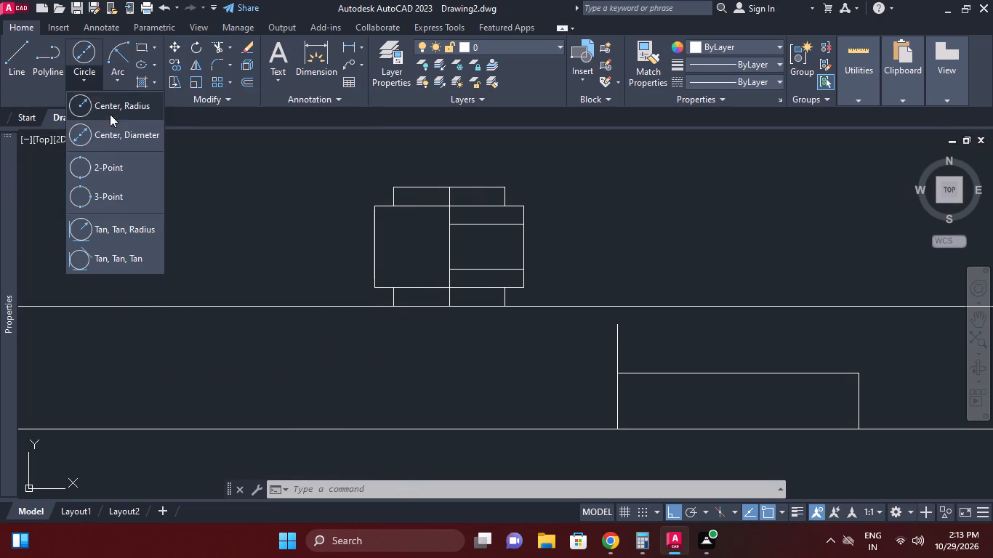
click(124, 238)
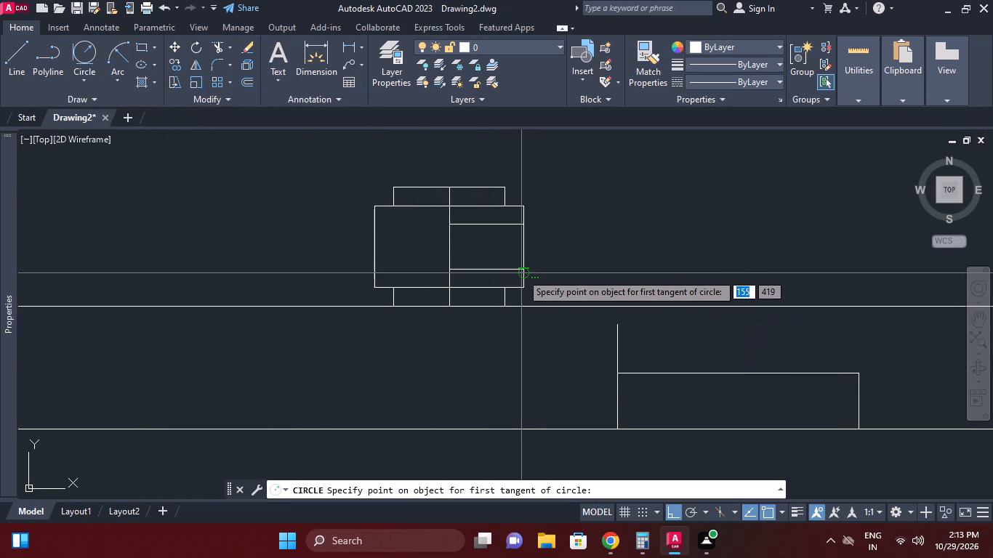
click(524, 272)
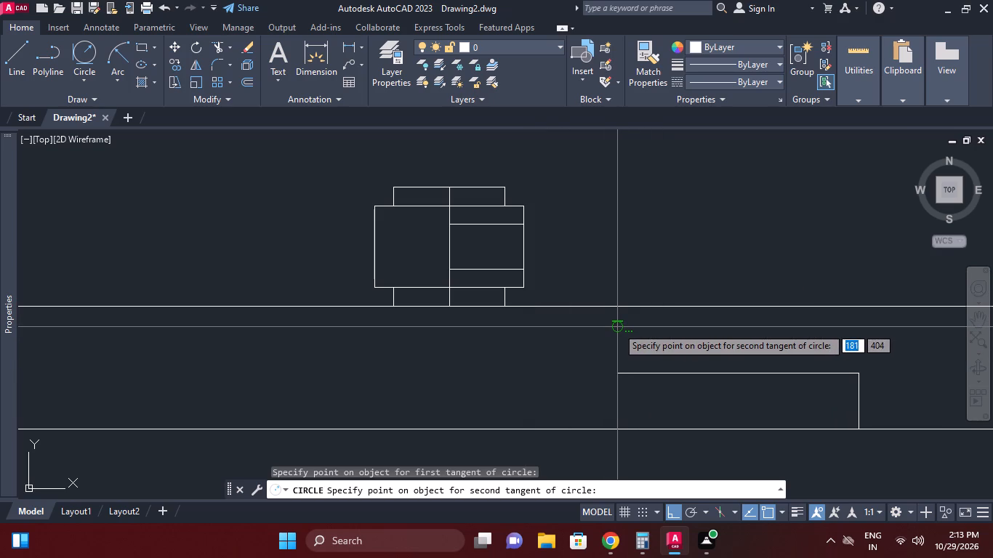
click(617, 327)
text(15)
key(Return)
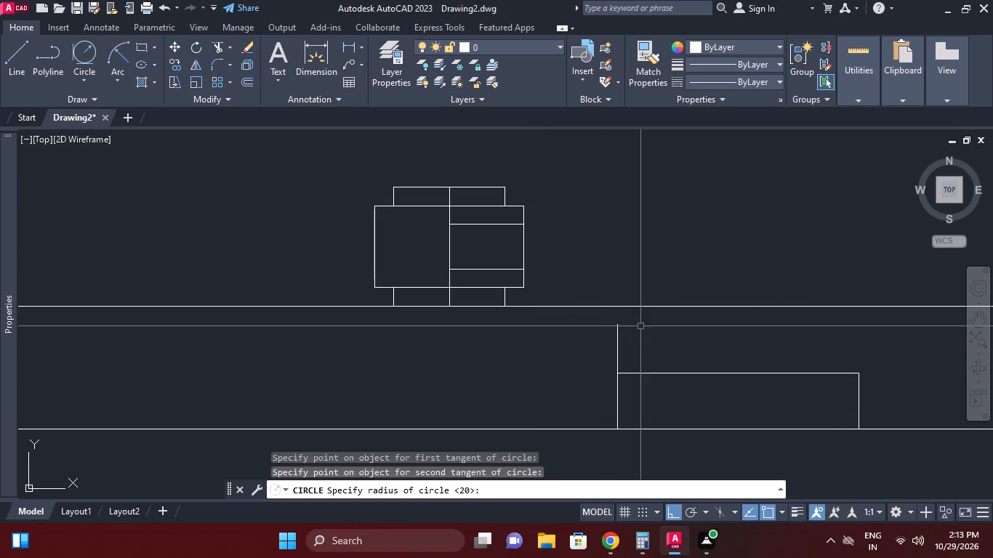
Move the whole stepped figure, including its inner lines, further right towards the base's vertical line, keeping it level.
click(309, 172)
click(558, 335)
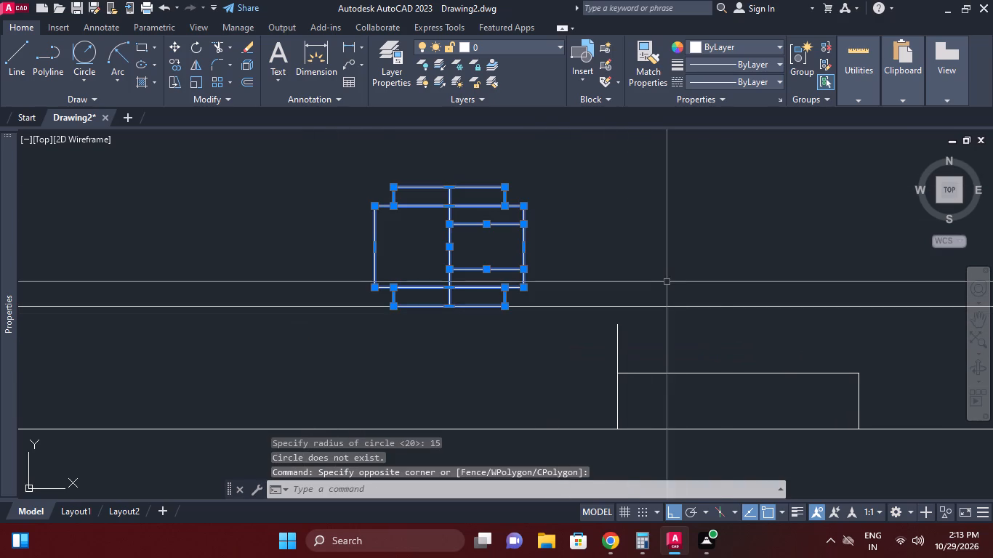
right_click(668, 237)
click(712, 280)
click(630, 261)
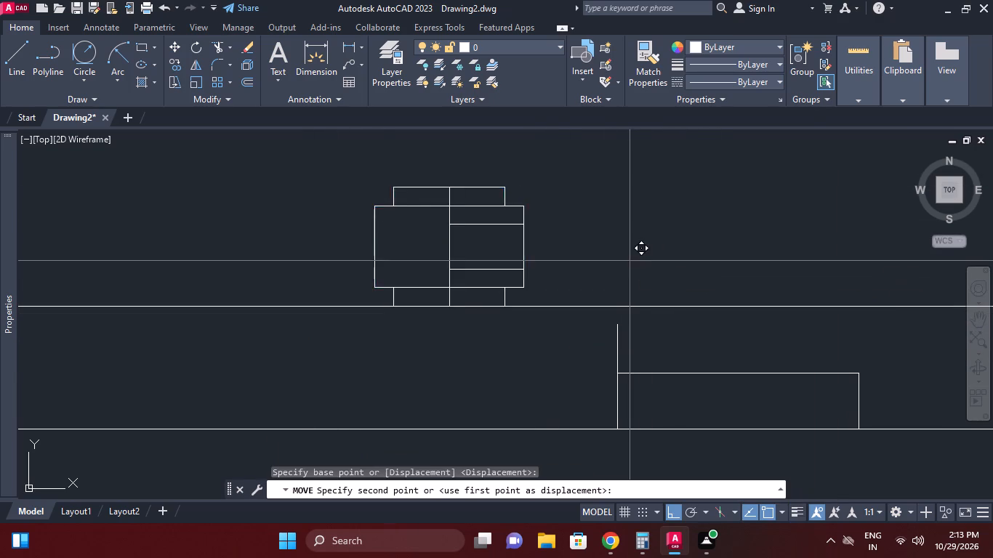
click(659, 258)
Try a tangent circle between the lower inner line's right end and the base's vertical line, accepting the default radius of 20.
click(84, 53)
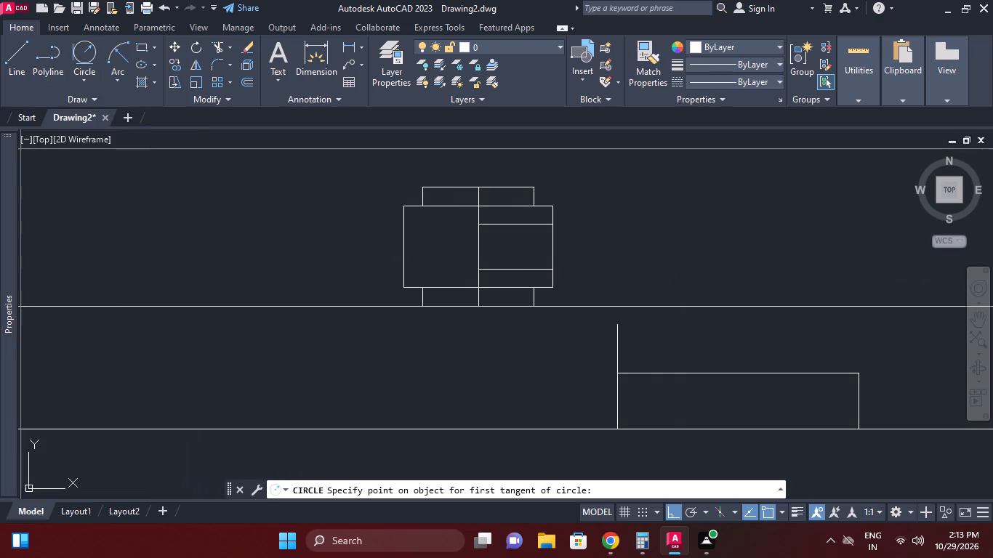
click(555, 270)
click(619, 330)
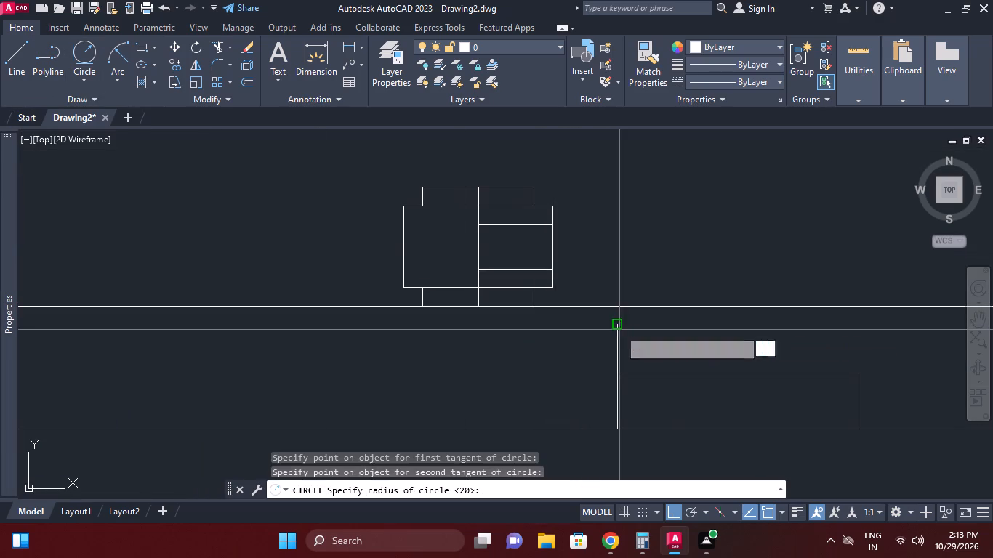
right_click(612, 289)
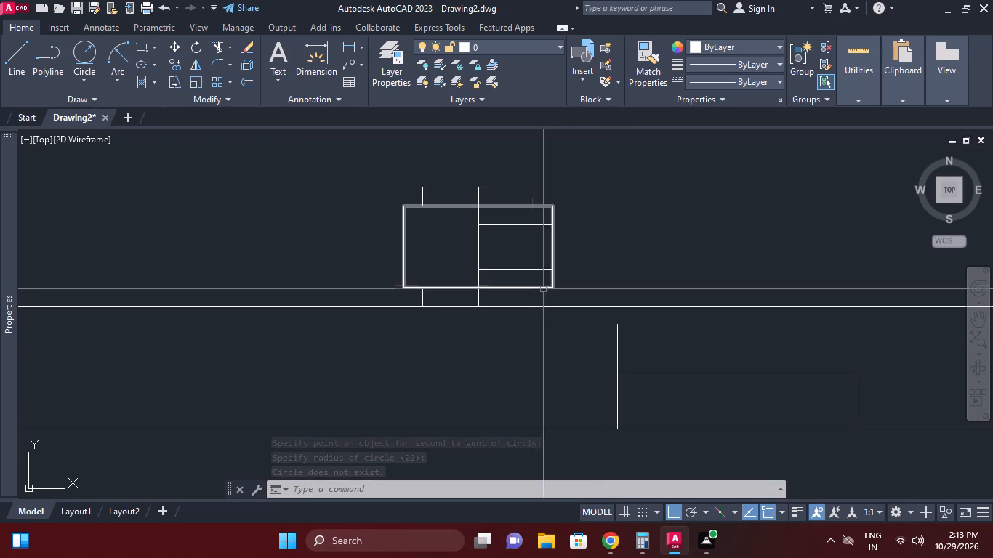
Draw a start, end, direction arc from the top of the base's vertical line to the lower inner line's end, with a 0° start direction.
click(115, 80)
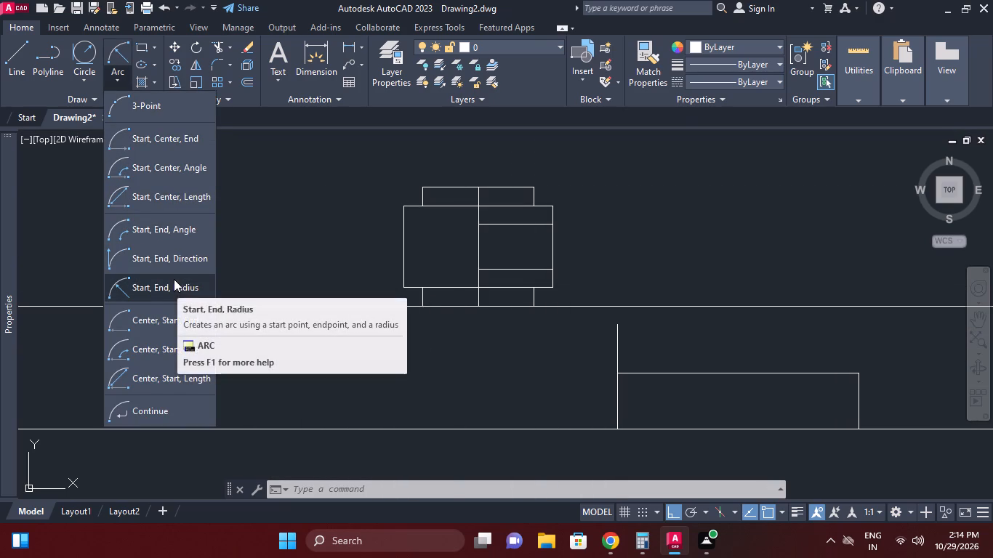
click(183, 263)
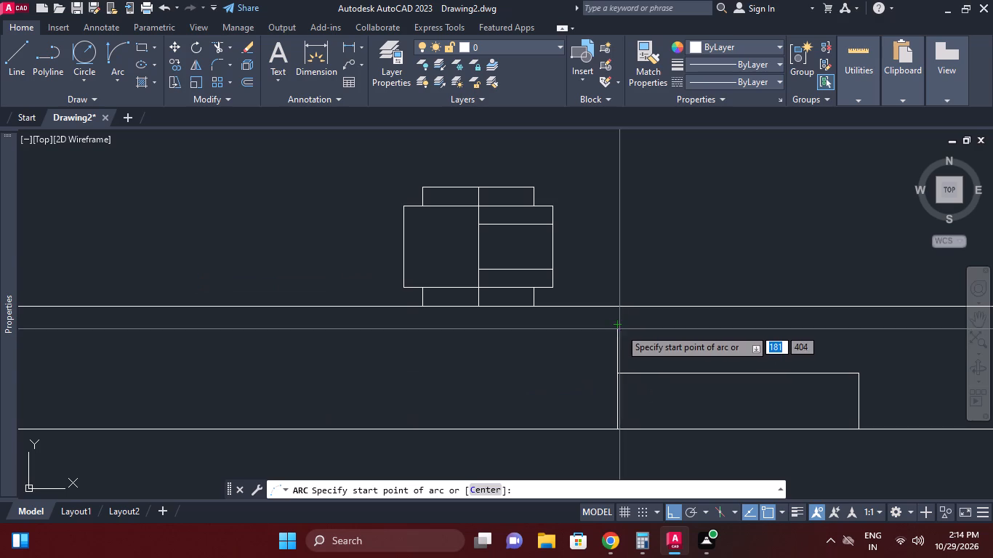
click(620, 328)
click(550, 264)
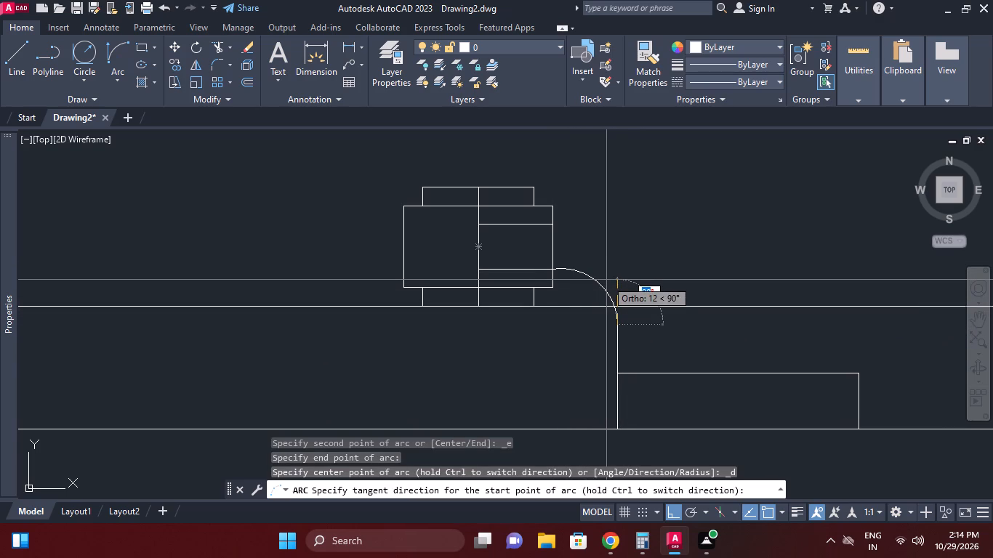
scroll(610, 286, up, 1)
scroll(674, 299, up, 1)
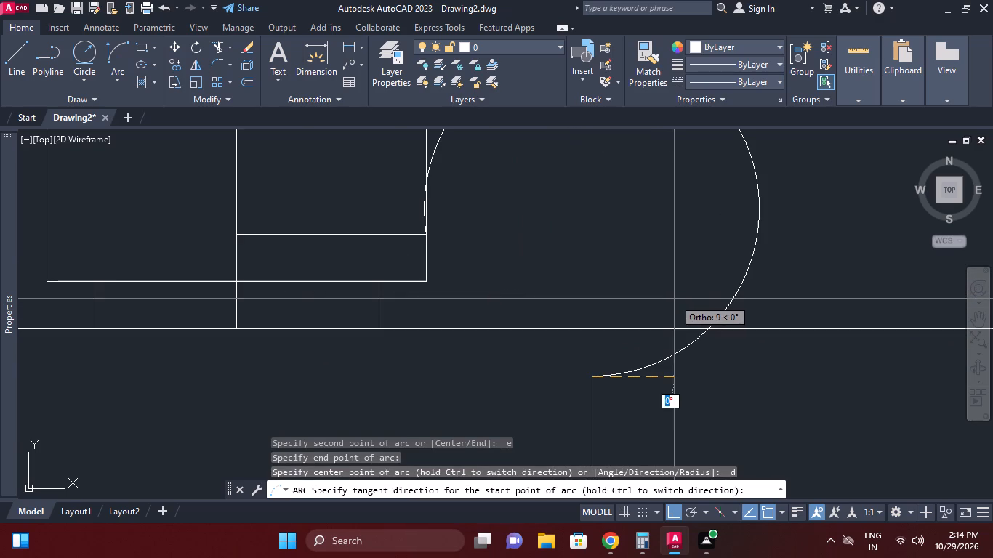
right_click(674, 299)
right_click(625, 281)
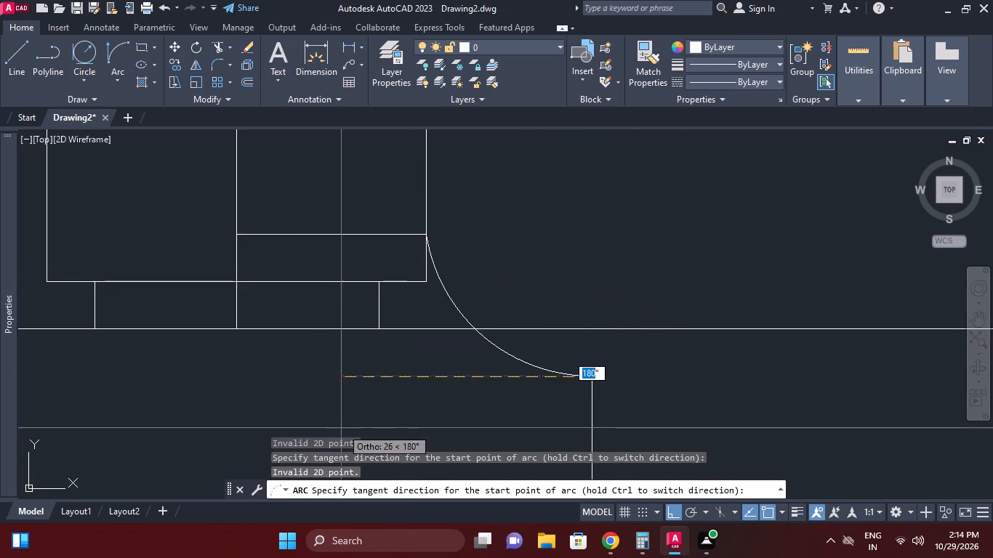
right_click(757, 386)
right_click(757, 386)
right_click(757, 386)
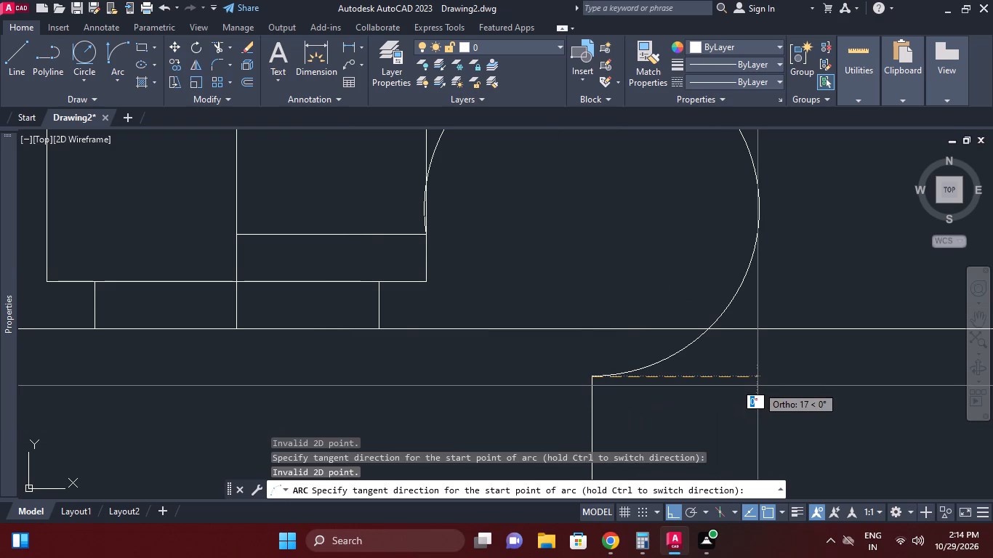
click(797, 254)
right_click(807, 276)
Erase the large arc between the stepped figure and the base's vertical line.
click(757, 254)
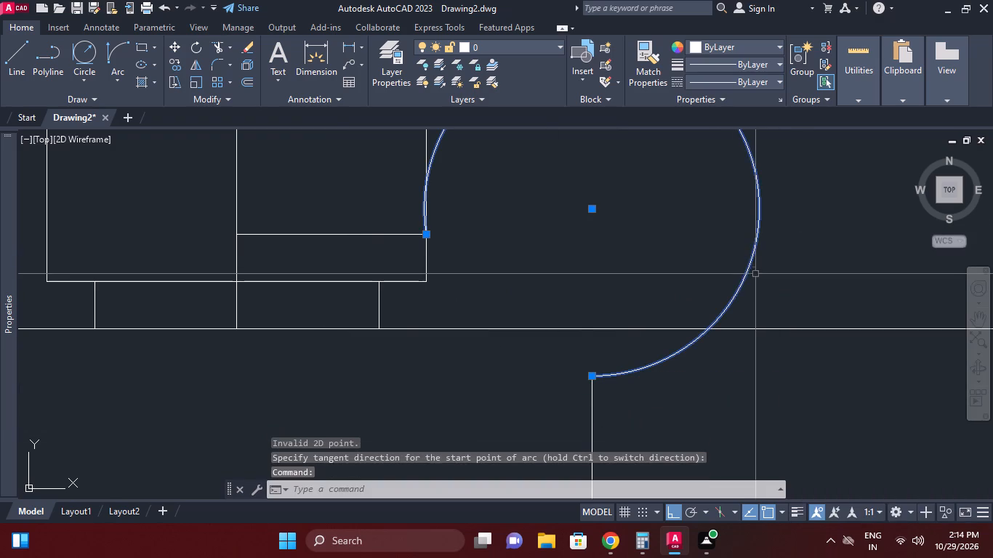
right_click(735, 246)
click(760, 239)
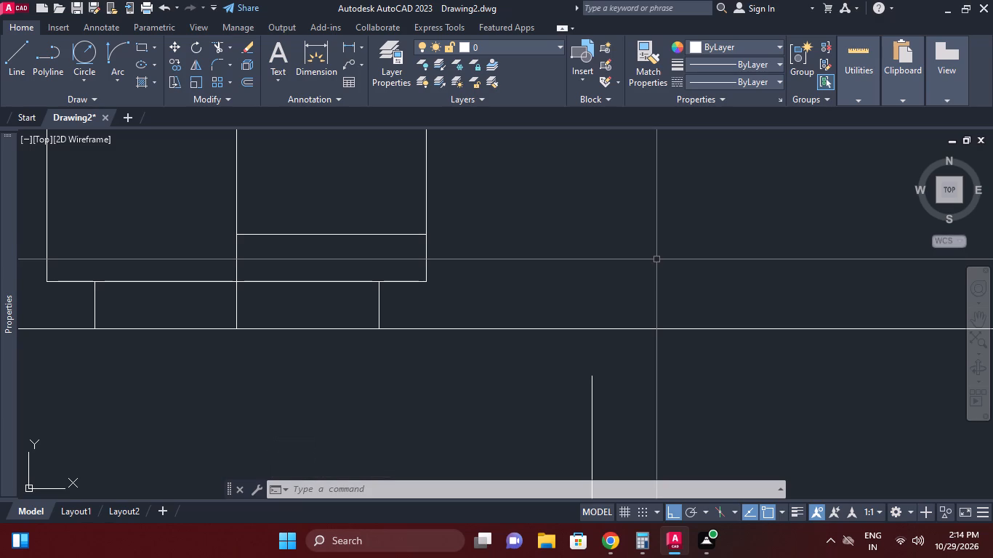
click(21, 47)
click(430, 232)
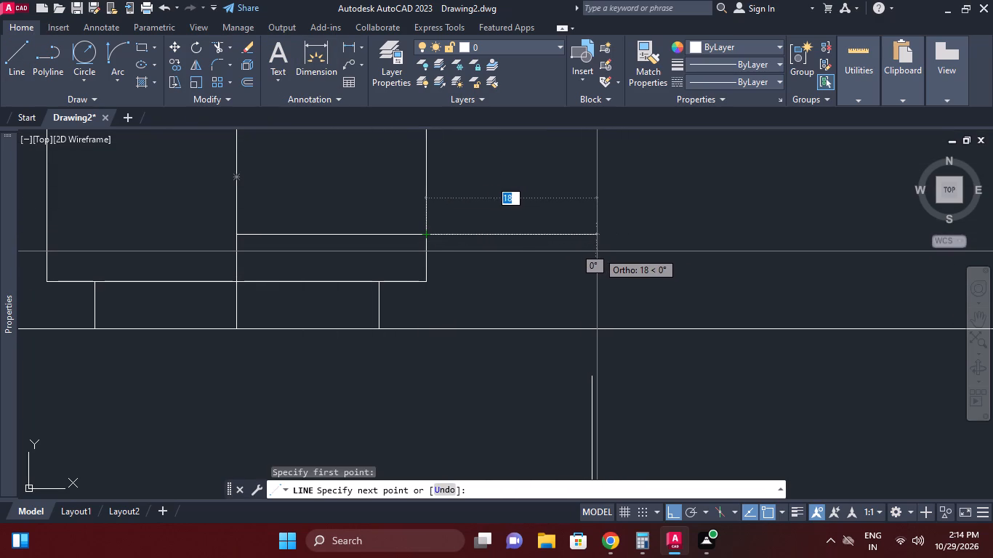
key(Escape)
Stretch the right end of the stepped figure's lower inner line horizontally about 18 mm, just past the base's vertical line.
click(394, 230)
click(391, 240)
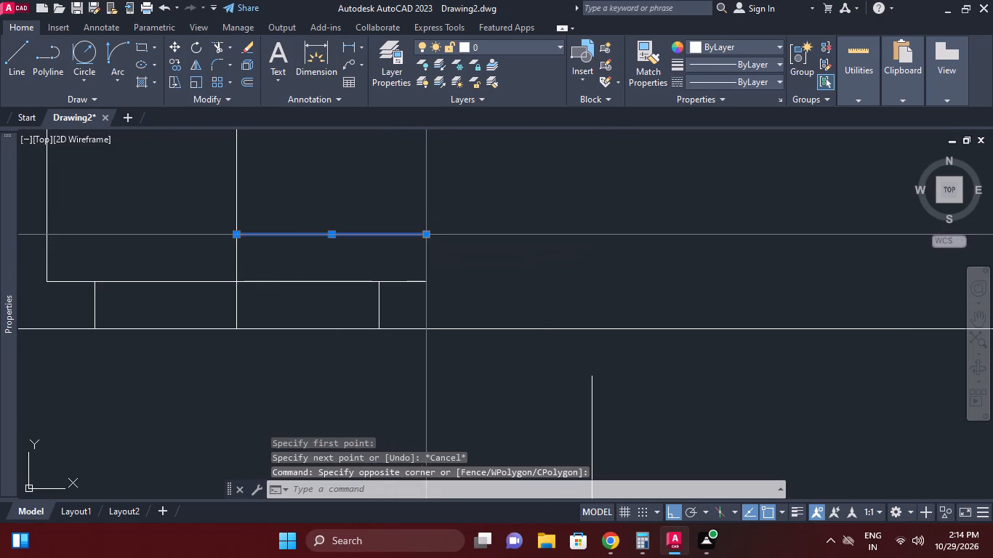
click(427, 235)
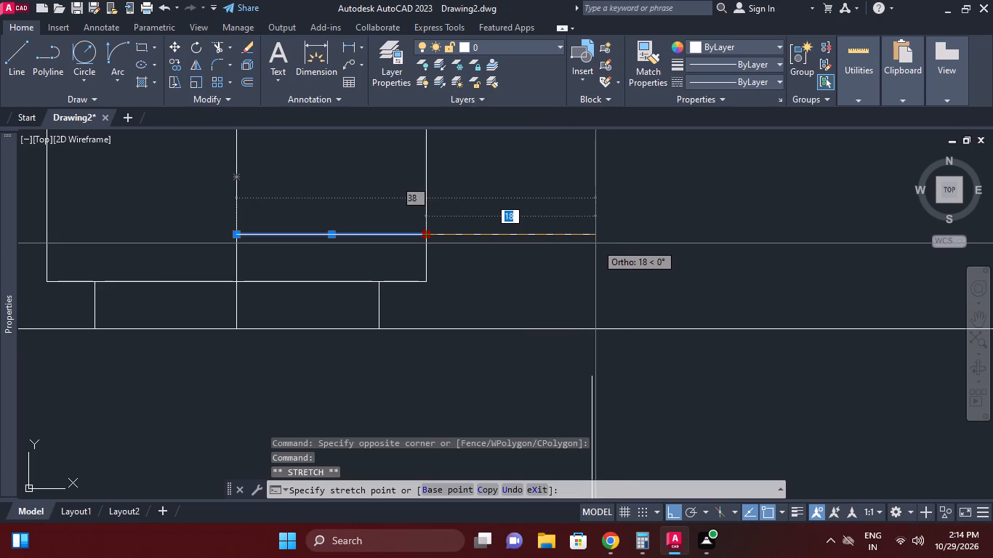
click(593, 242)
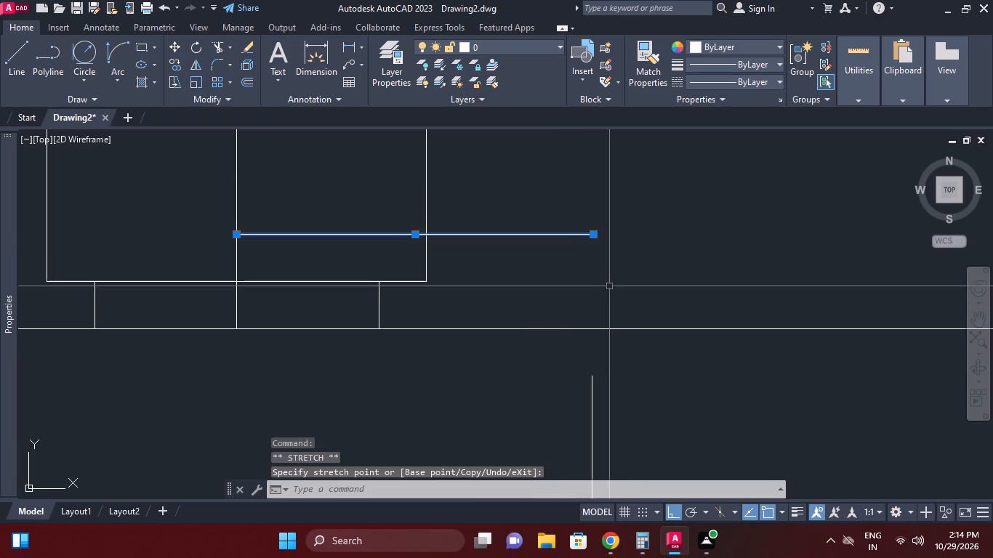
key(Escape)
Extend the base's left vertical line up to the lengthened lower inner line, using that inner line as the boundary.
key(e)
key(x)
key(space)
drag(576, 279, 568, 270)
click(537, 198)
key(space)
click(636, 398)
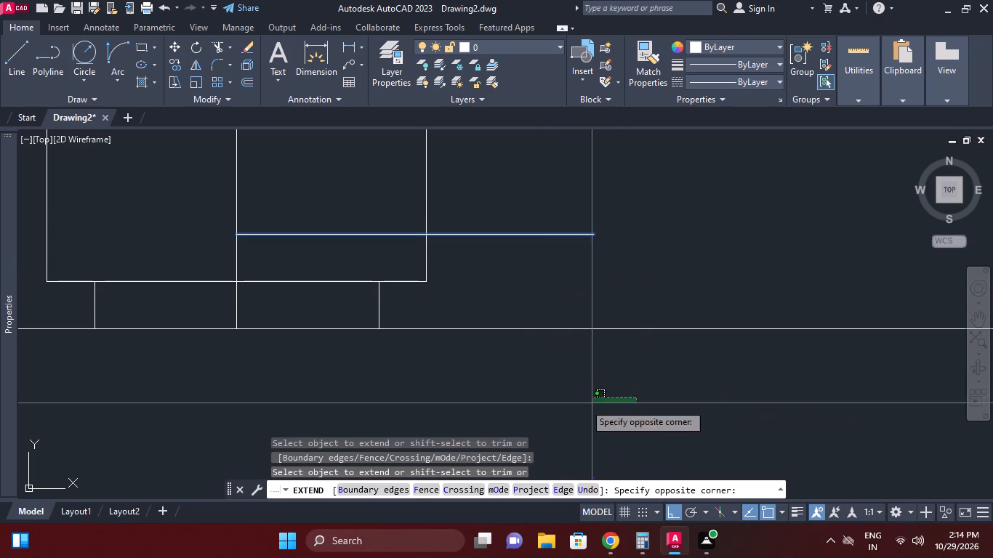
click(568, 403)
key(Escape)
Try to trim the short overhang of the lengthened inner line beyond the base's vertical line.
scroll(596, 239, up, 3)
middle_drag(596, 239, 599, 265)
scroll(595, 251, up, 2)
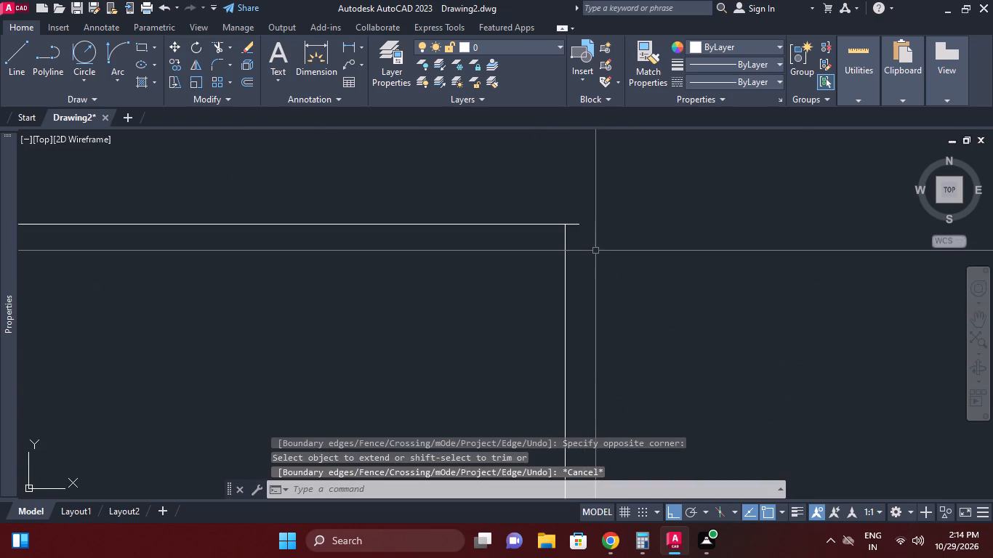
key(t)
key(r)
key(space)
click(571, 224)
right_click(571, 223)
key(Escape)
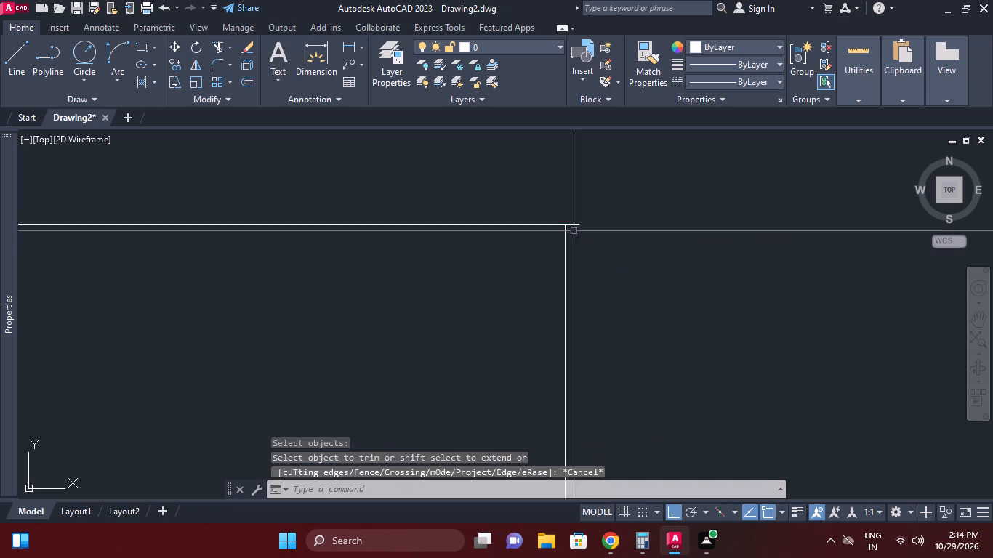
Trim the short overhang of the lengthened lower inner line beyond the base's vertical line.
right_click(580, 243)
click(619, 246)
right_click(619, 246)
click(640, 251)
click(569, 222)
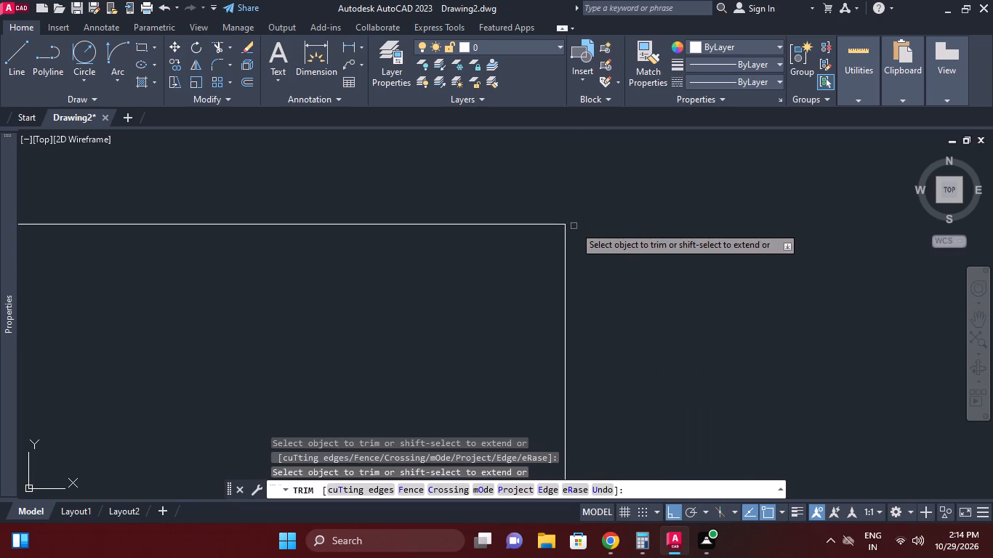
right_click(572, 235)
click(590, 240)
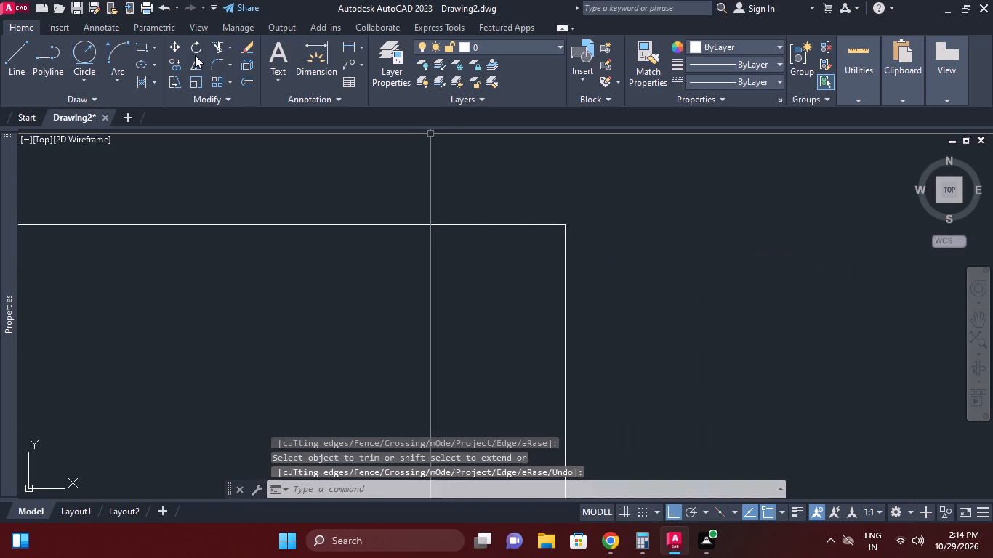
Fillet the corner between the lengthened lower inner line and the base's vertical line with a 15 mm radius.
click(214, 65)
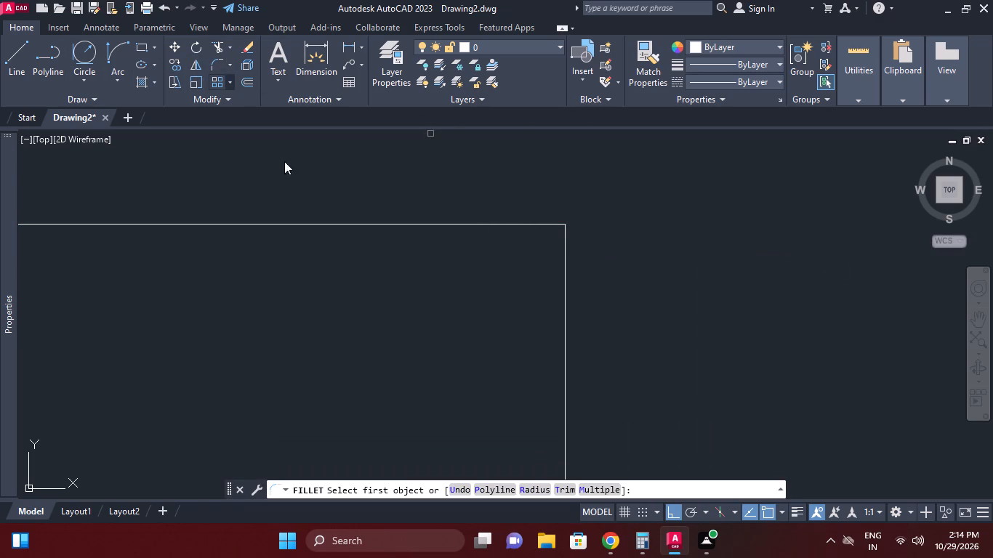
scroll(447, 292, down, 3)
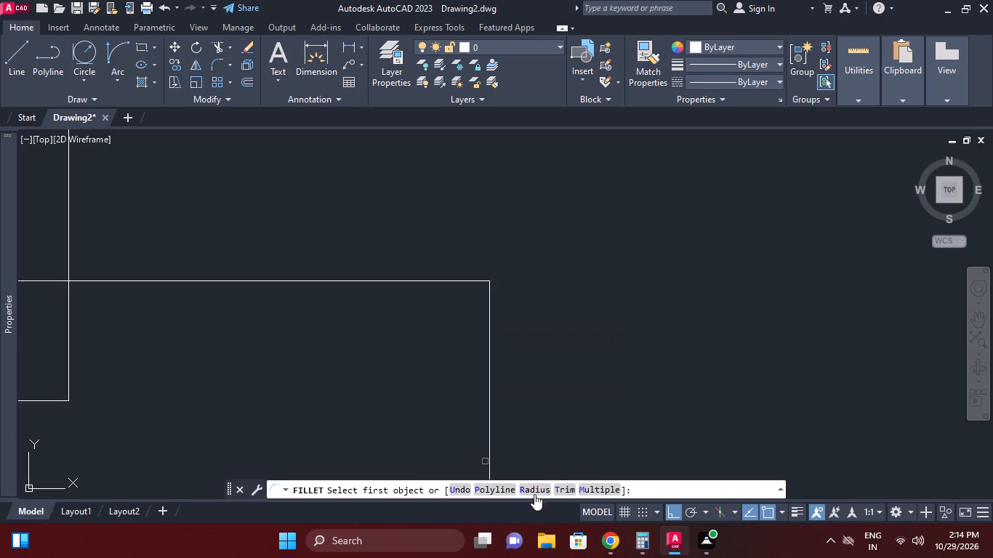
click(534, 488)
text(15)
key(Return)
scroll(559, 378, down, 2)
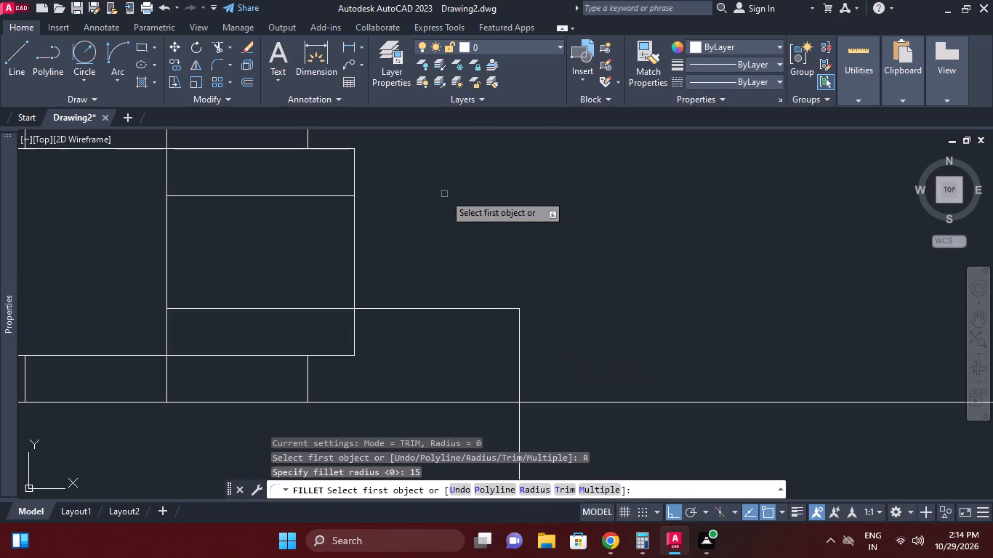
click(481, 303)
click(479, 311)
click(516, 331)
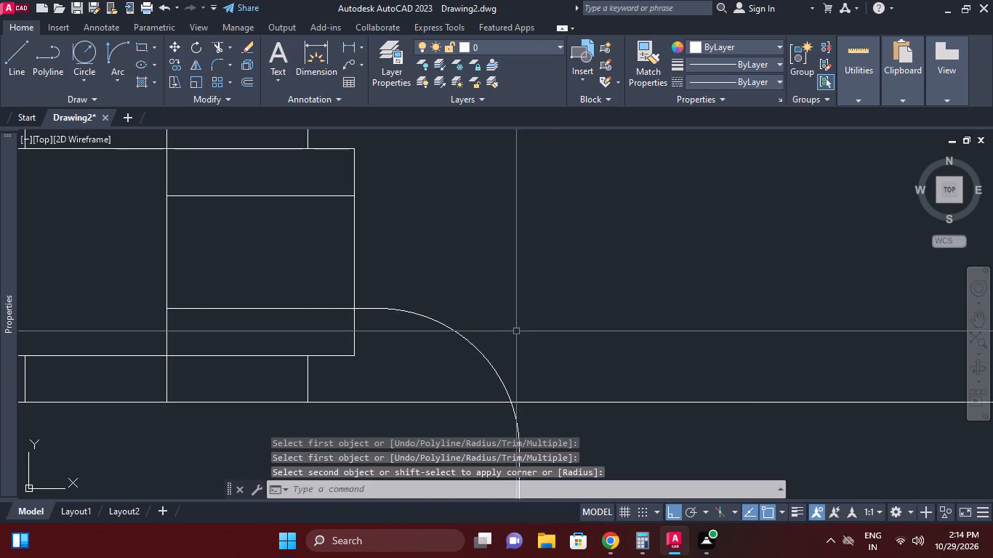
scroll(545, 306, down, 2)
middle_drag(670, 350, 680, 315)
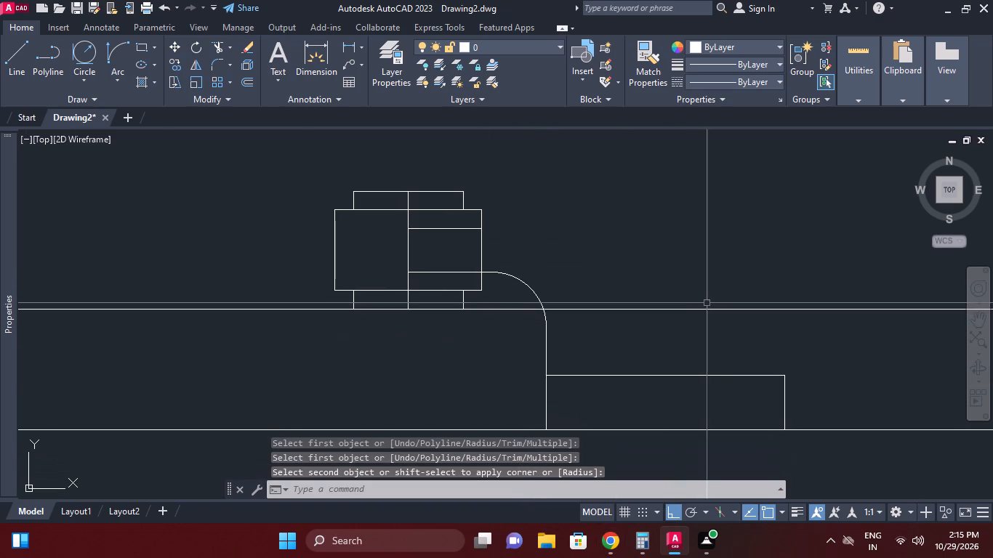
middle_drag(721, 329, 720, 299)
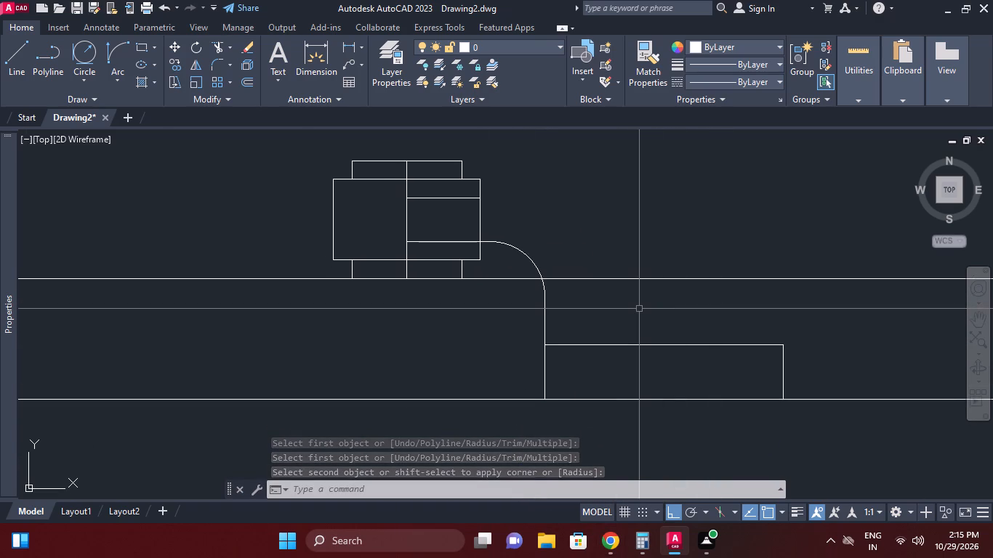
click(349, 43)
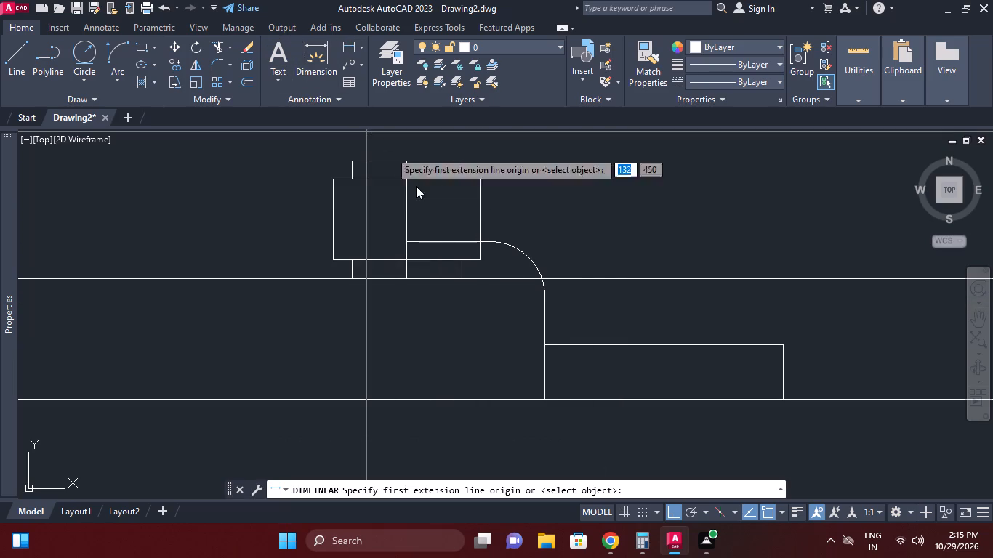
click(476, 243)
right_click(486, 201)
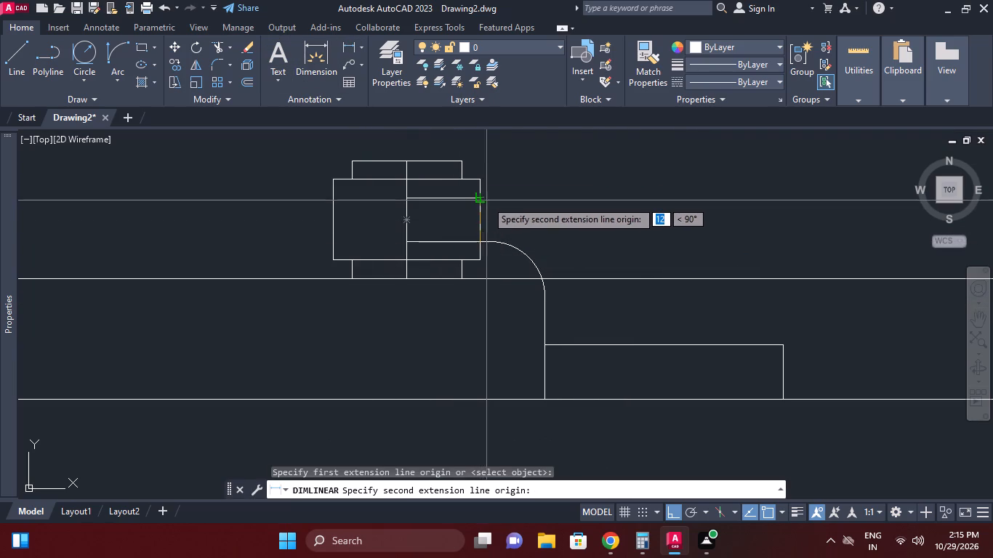
Offset the fillet arc and the vertical line below it outward by 12 mm, towards the base's right end.
click(244, 89)
text(12)
key(Return)
click(515, 251)
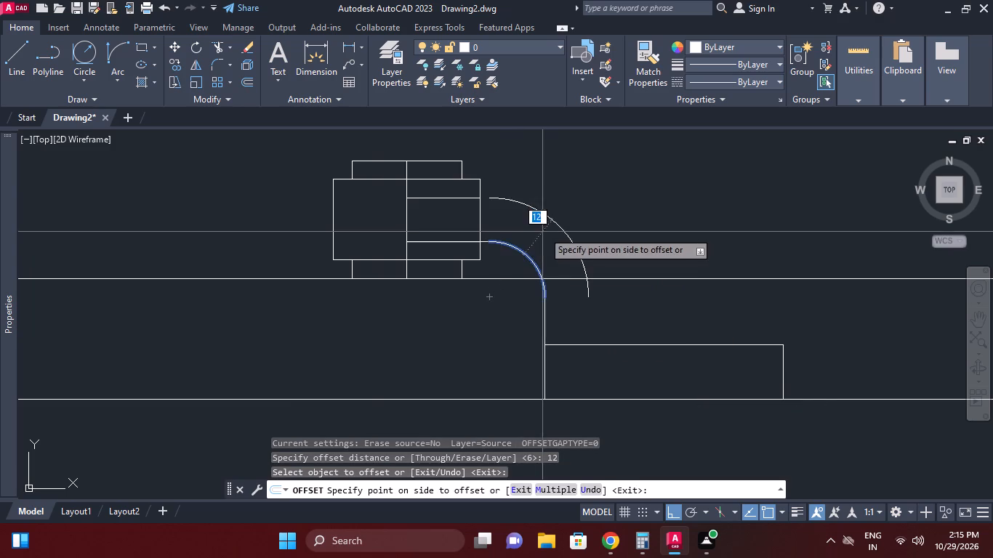
click(548, 226)
click(547, 323)
click(595, 318)
right_click(649, 229)
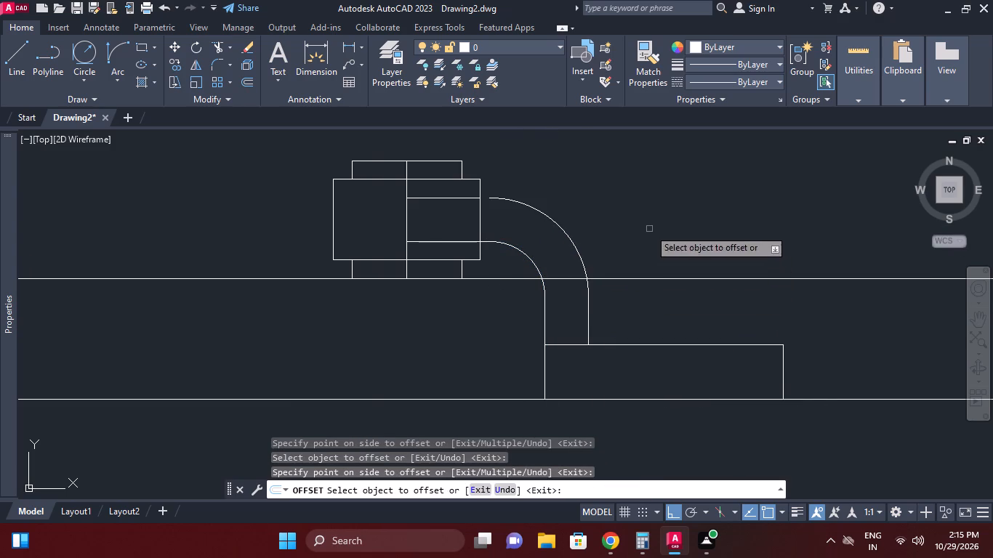
click(689, 251)
Extend the stepped figure's upper inner line to the upper end of the outer arc, using that arc as the boundary.
scroll(534, 206, up, 2)
middle_drag(397, 196, 419, 259)
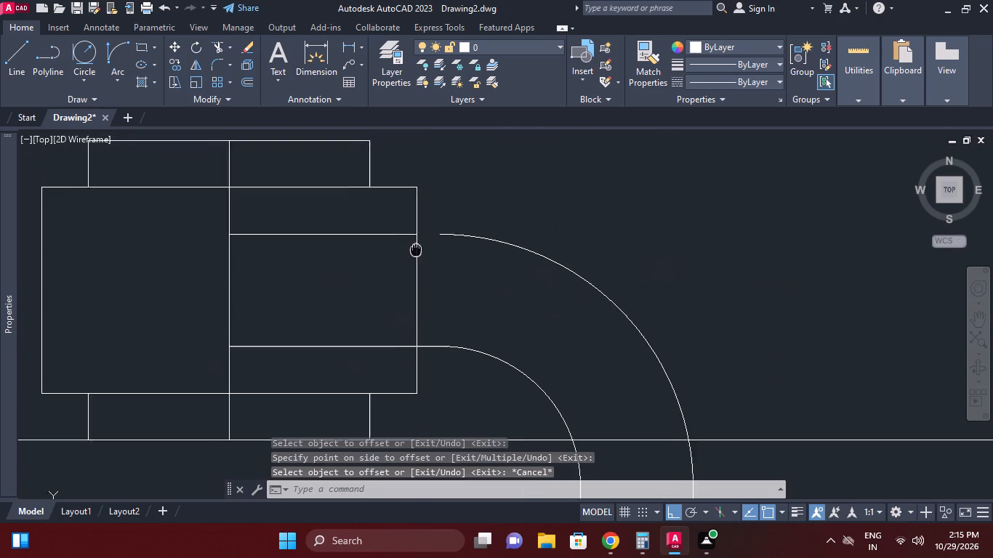
middle_drag(419, 259, 419, 263)
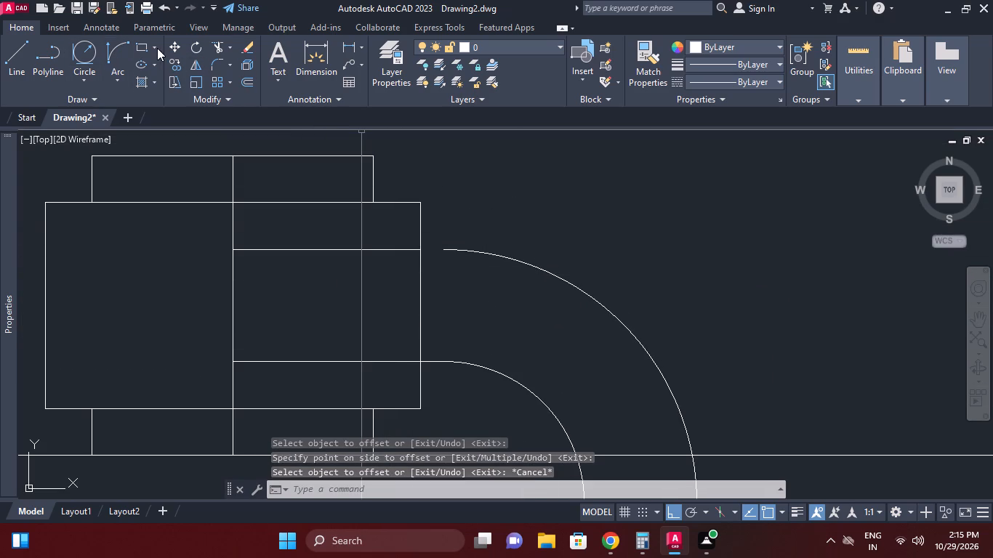
click(227, 46)
click(243, 90)
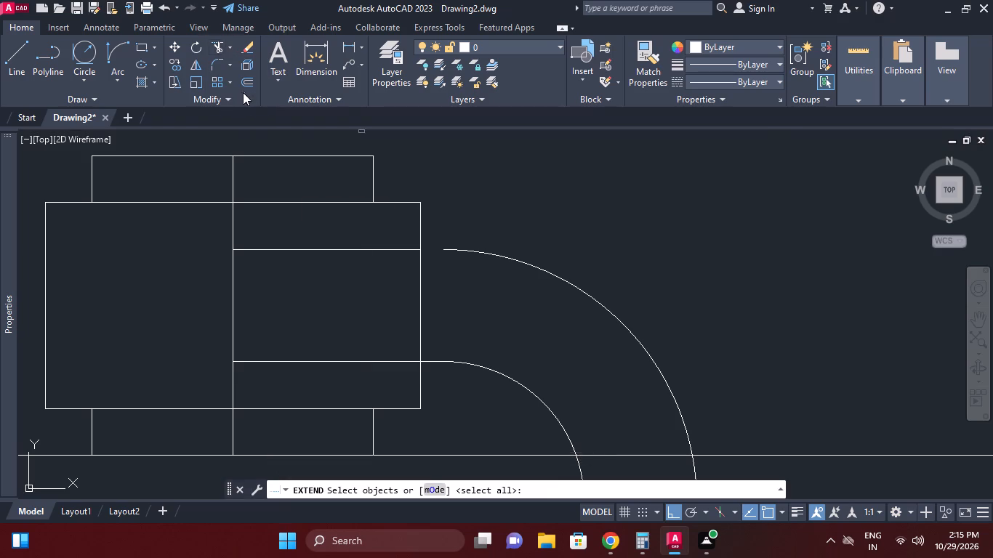
click(459, 265)
click(435, 211)
right_click(435, 211)
click(409, 256)
click(393, 220)
right_click(473, 206)
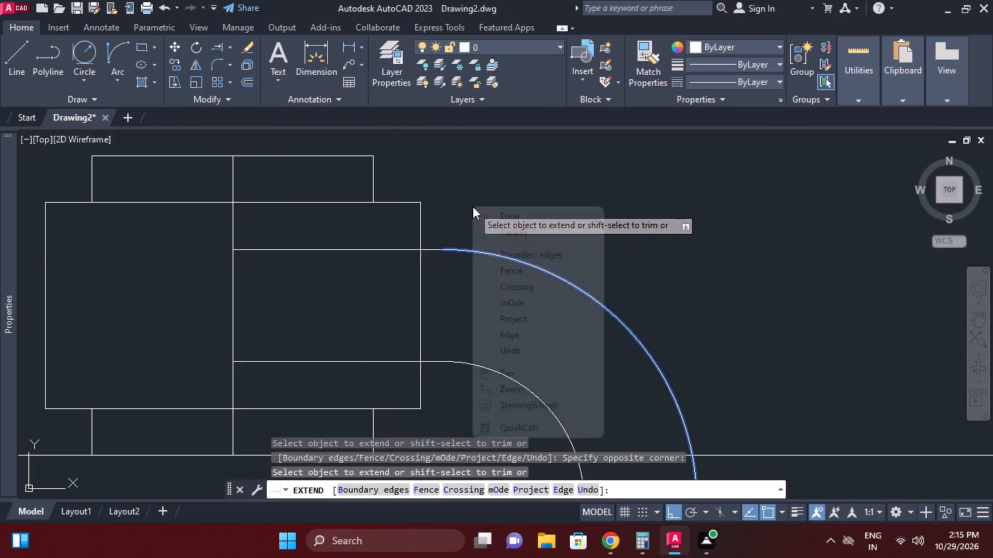
click(493, 219)
Erase the vertical centre line of the stepped figure.
scroll(600, 269, down, 1)
middle_drag(598, 269, 610, 232)
click(403, 244)
click(357, 249)
right_click(357, 249)
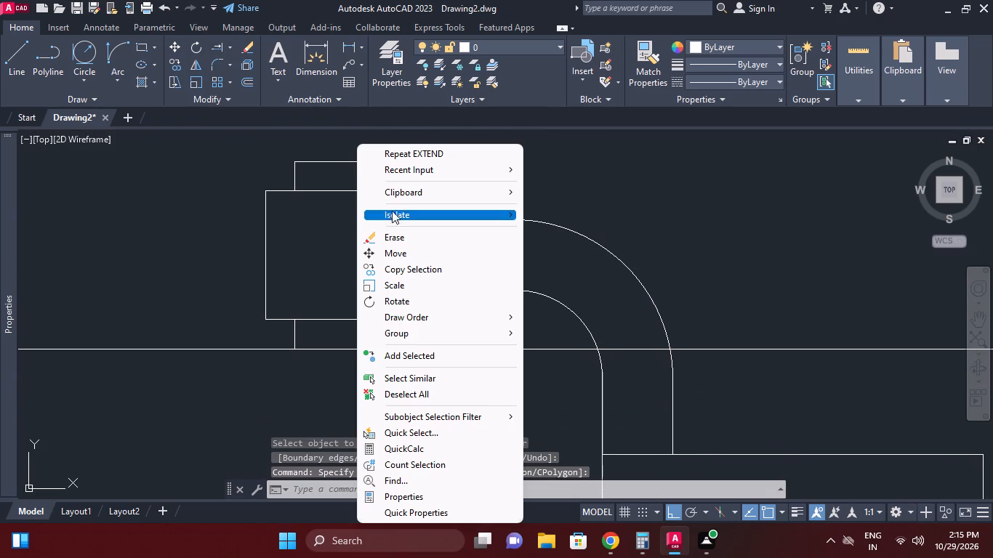
click(401, 235)
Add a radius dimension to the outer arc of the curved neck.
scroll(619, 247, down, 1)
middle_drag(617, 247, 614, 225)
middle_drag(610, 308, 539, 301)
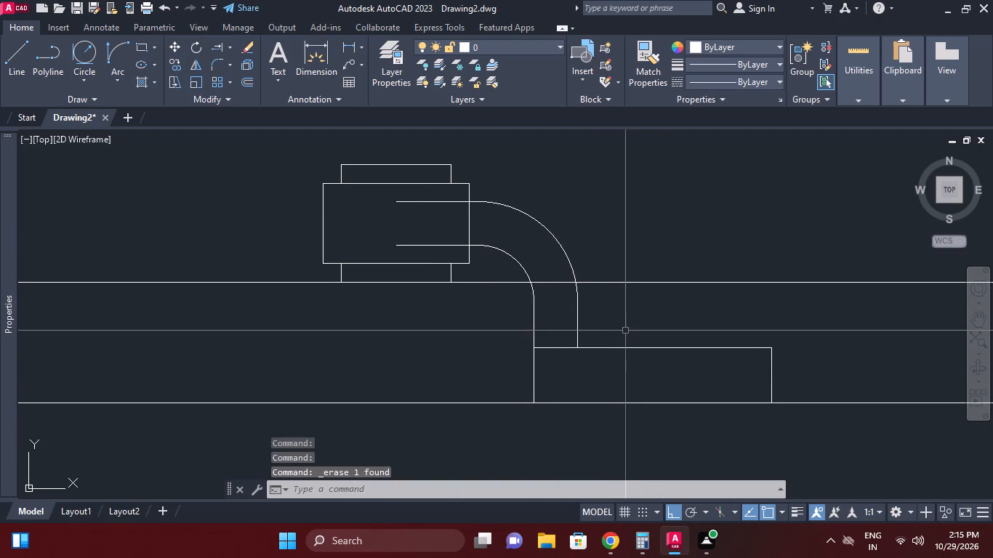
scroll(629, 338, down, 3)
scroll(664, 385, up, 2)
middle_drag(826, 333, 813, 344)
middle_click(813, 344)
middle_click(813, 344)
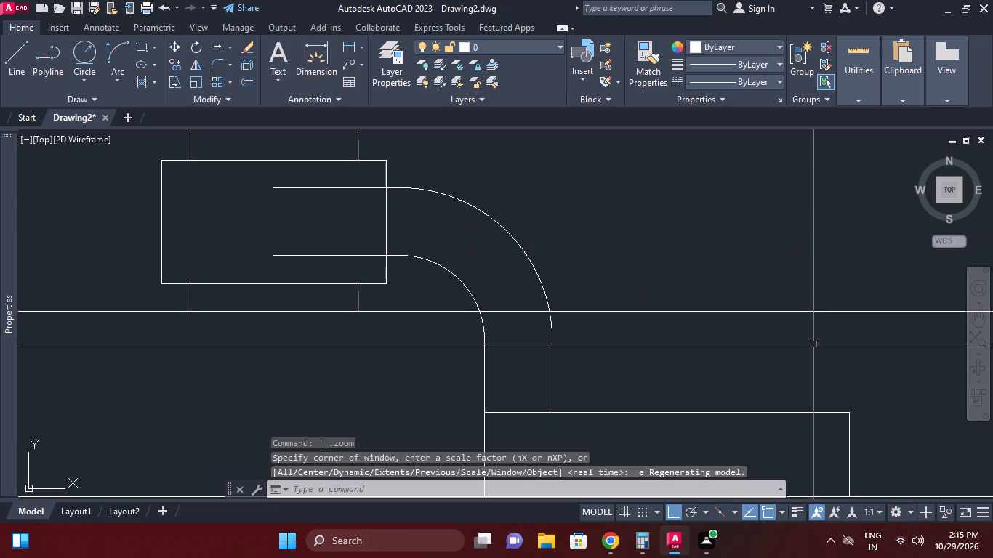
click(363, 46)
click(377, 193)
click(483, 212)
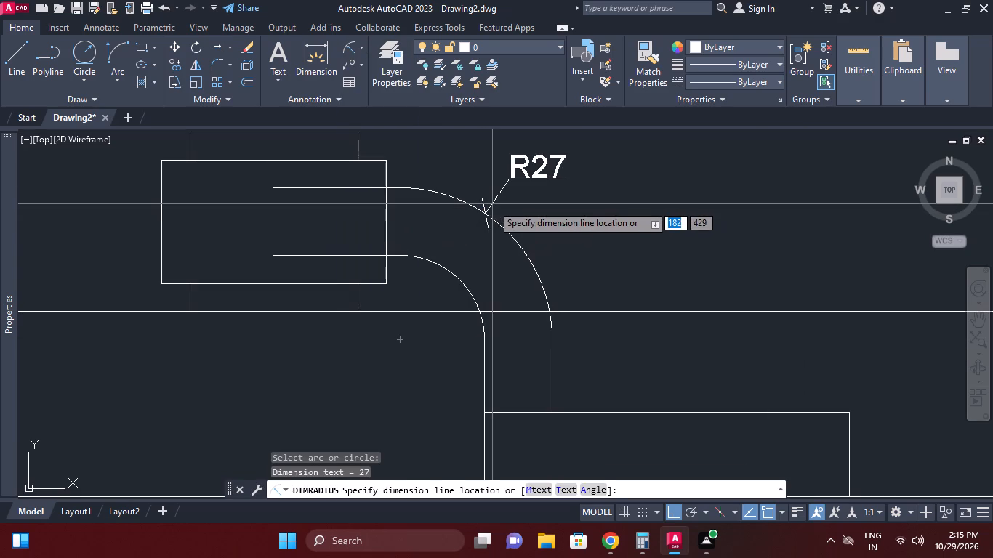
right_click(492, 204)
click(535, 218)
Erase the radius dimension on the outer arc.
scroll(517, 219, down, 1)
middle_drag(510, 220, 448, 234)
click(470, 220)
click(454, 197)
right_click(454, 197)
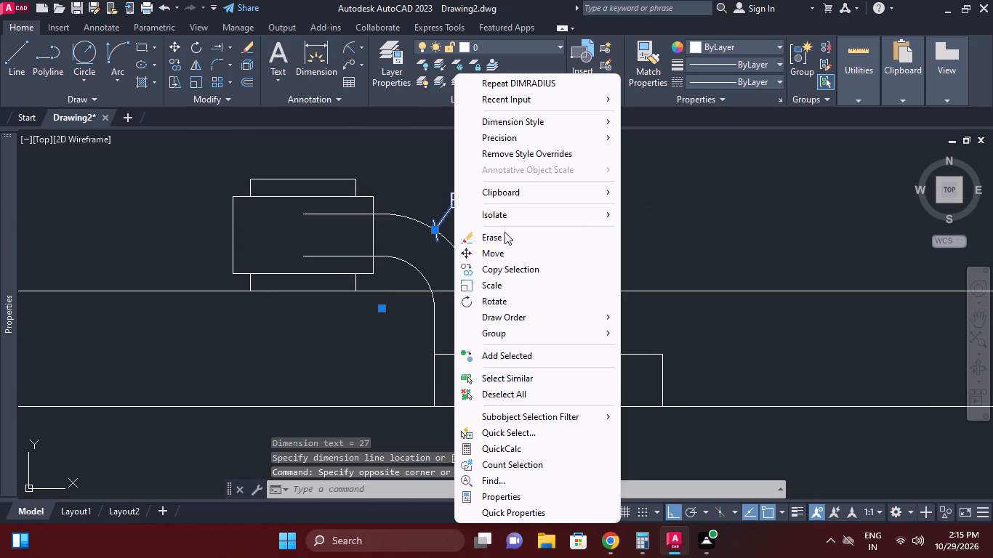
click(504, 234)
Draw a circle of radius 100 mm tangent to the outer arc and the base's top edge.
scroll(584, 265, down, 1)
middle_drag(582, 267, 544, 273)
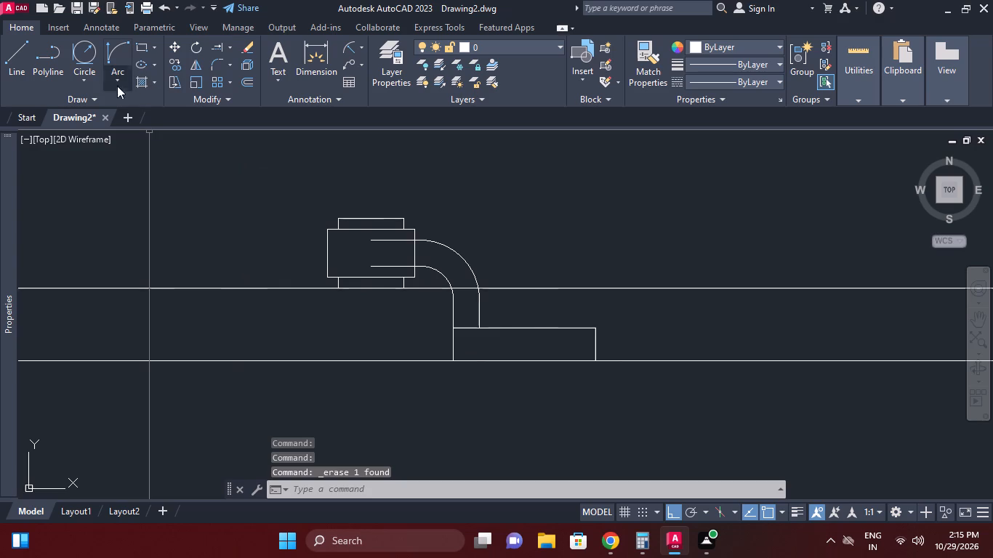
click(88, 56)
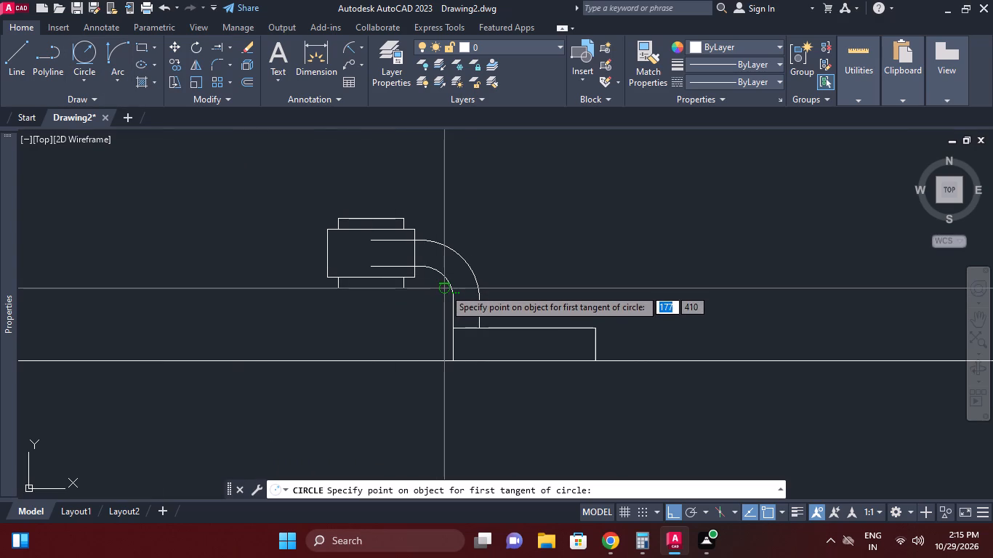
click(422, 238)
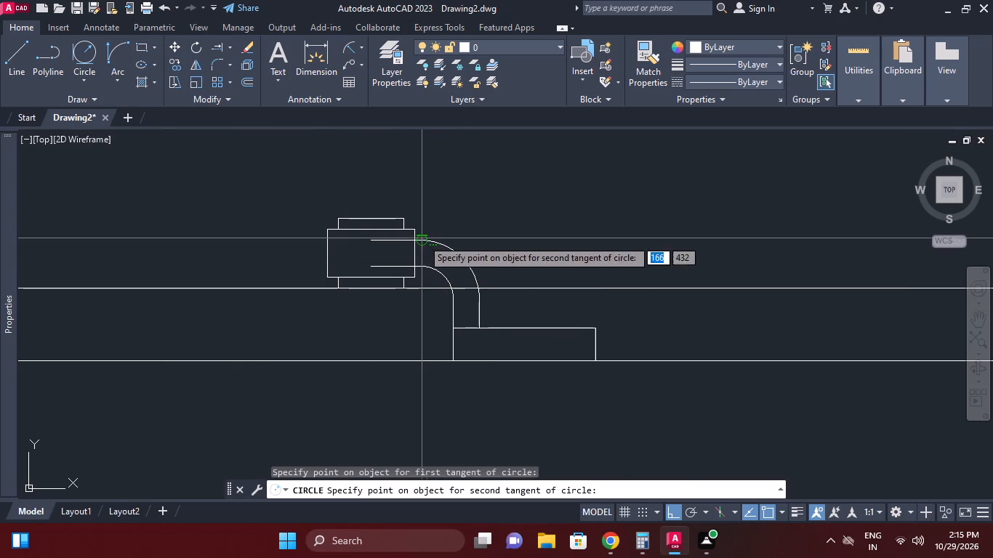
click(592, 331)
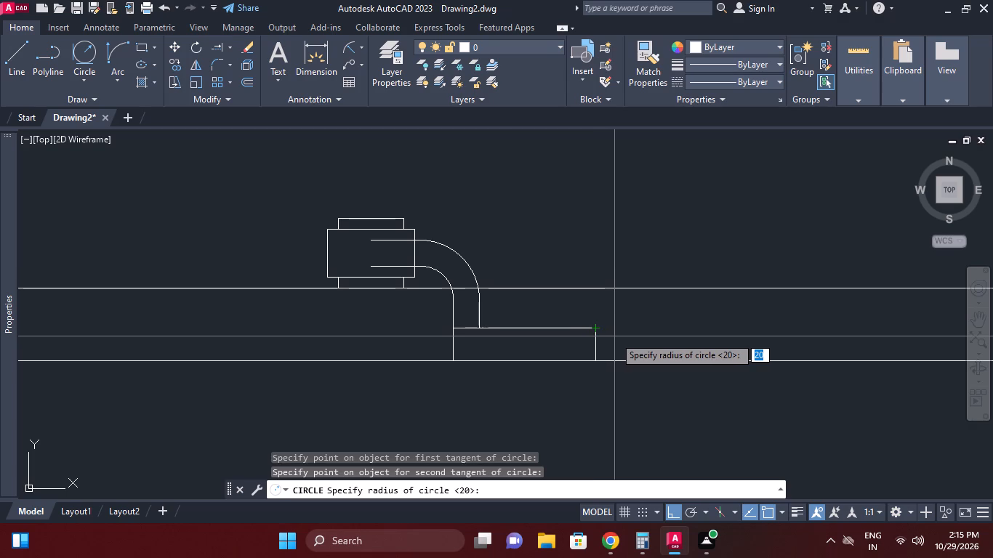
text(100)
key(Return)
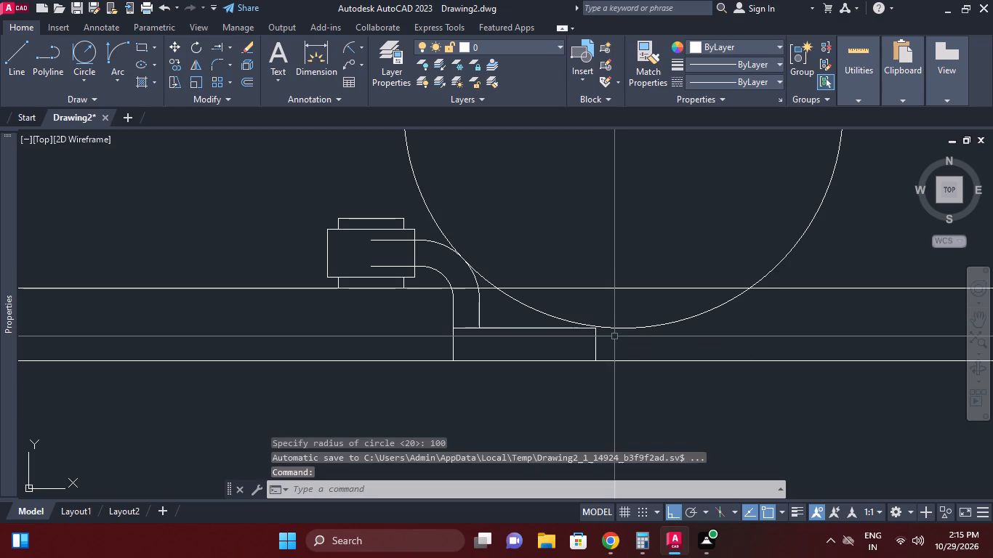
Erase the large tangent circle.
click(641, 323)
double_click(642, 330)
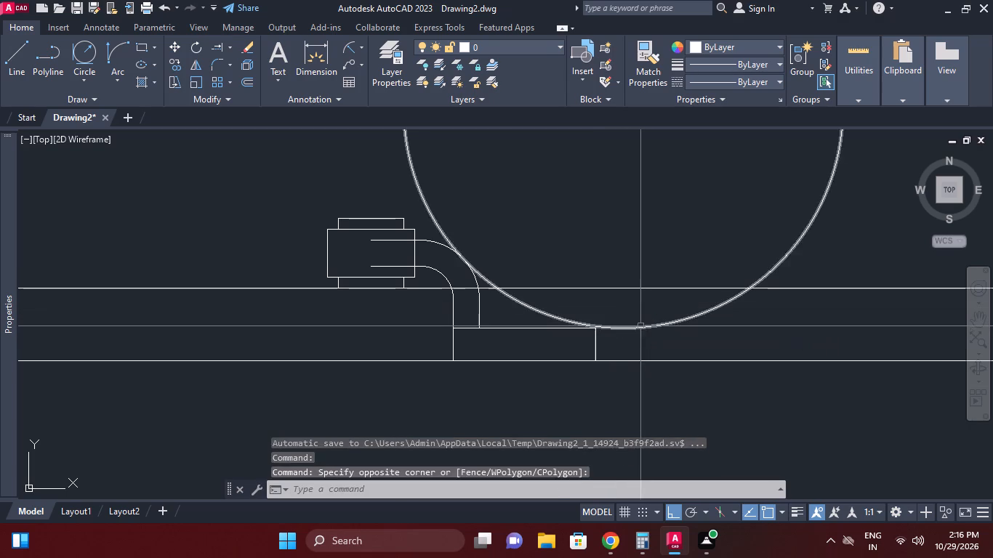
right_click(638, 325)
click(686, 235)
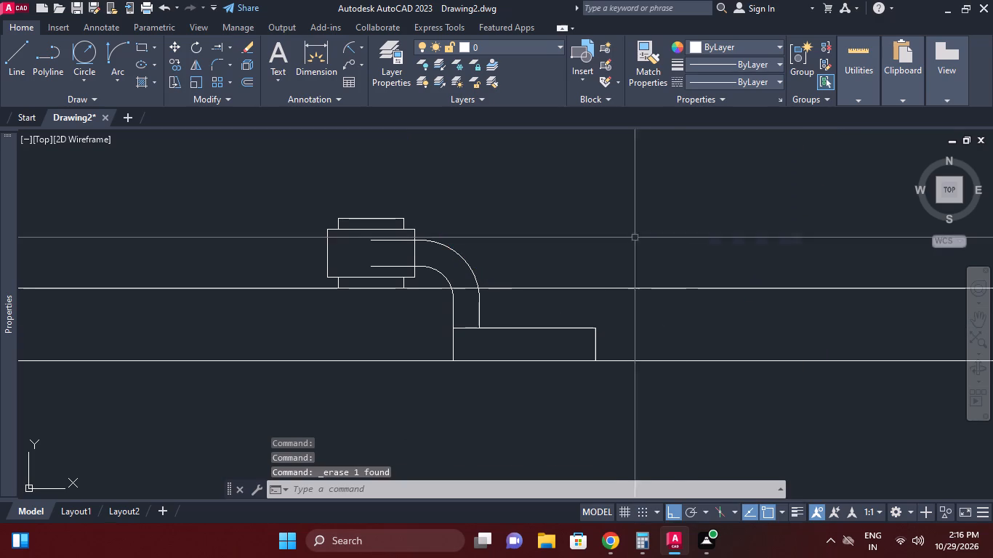
Draw a horizontal line from the upper right corner of the stepped figure's wide rectangle to just past the base's right end.
click(28, 49)
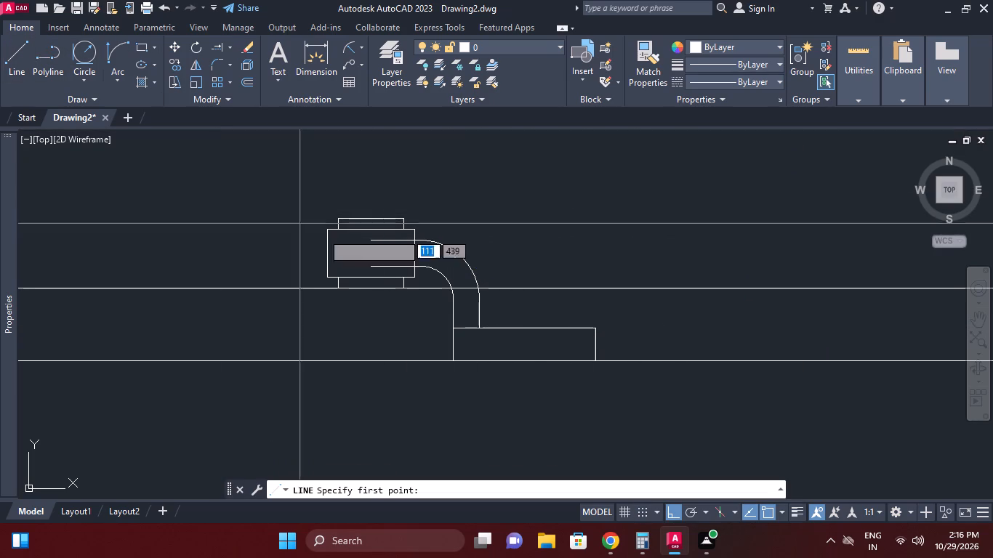
click(413, 229)
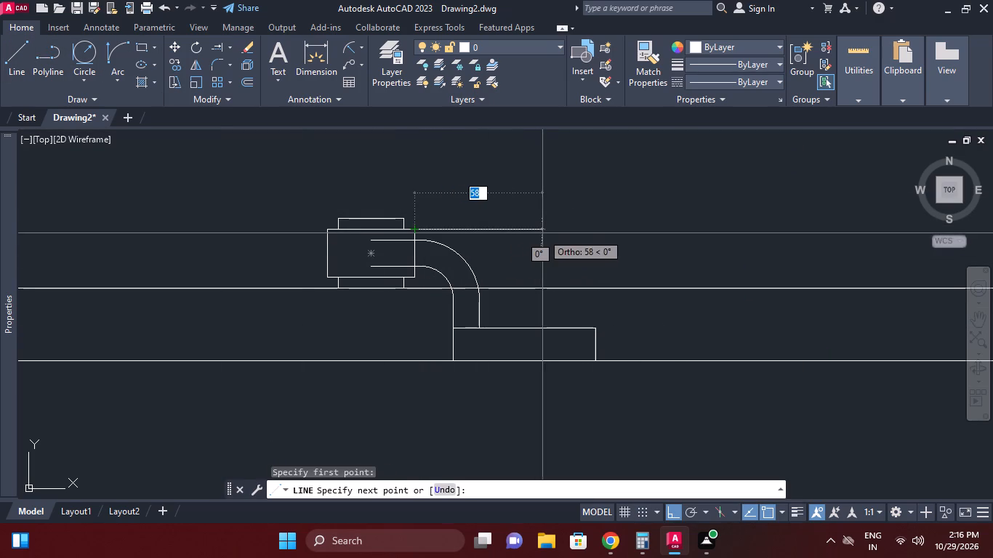
click(621, 244)
right_click(621, 244)
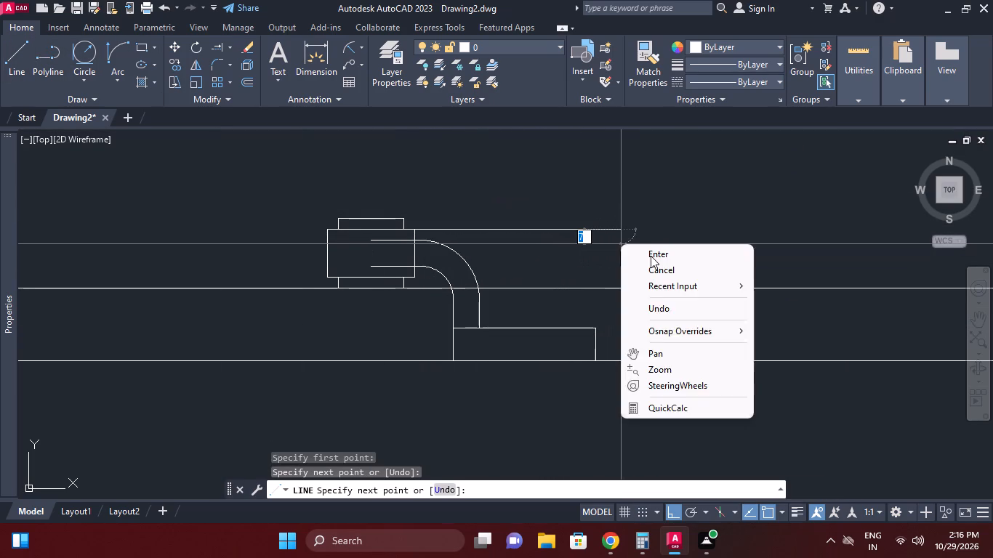
click(651, 256)
Draw a vertical line from the base's top right corner up past the new horizontal line.
right_click(651, 256)
click(681, 242)
click(597, 323)
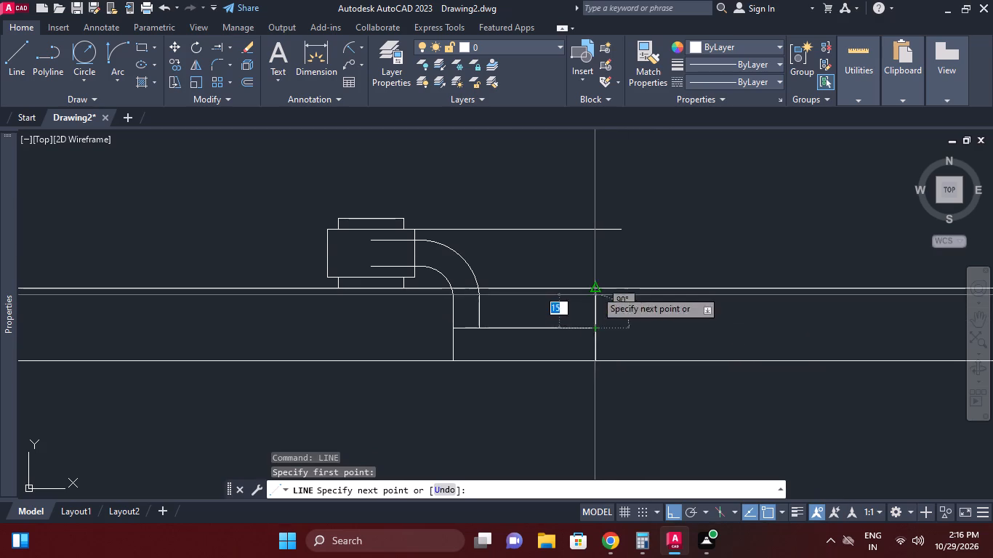
click(604, 199)
right_click(603, 198)
click(636, 209)
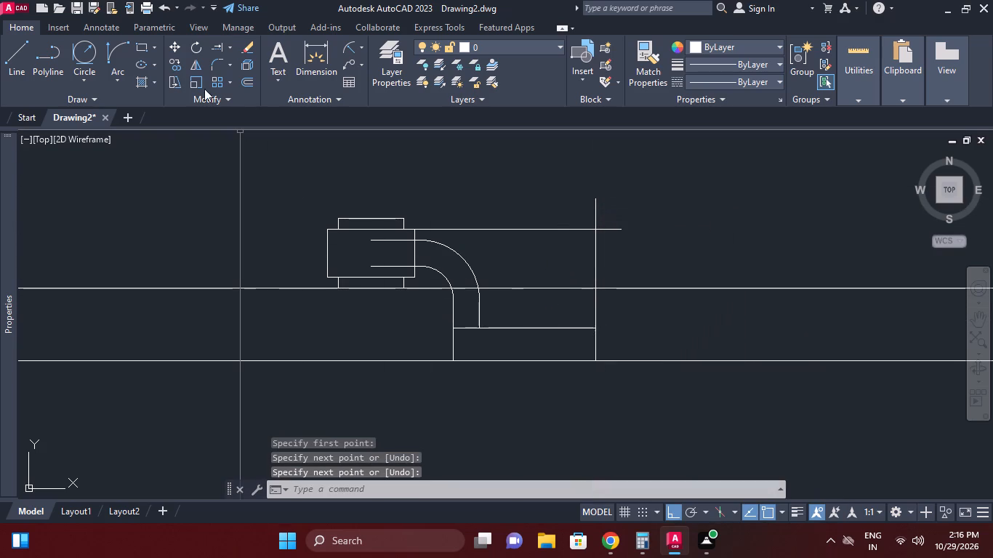
Trim the overhanging ends of the new horizontal and vertical lines beyond their crossing so they form a clean corner.
click(231, 47)
click(236, 73)
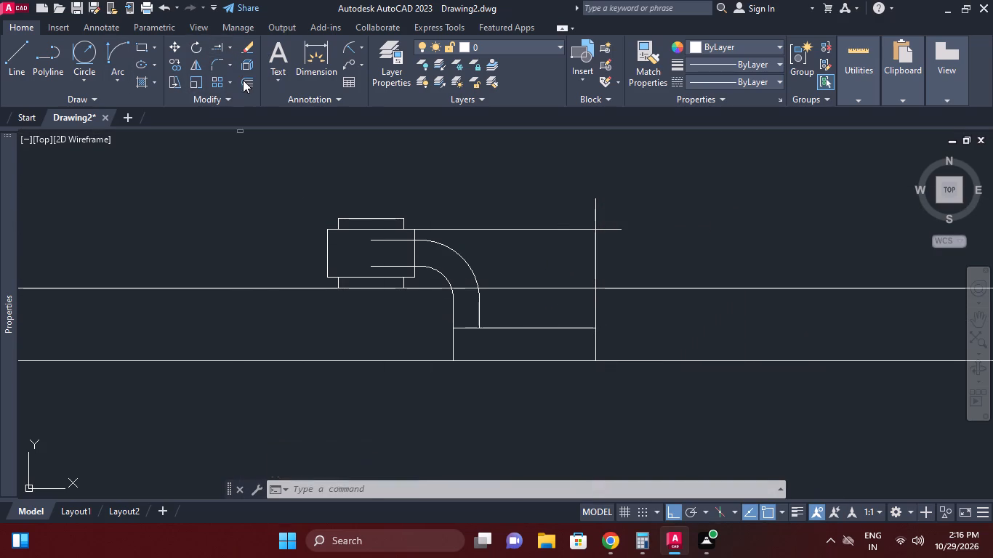
right_click(350, 145)
click(374, 157)
click(607, 251)
click(611, 223)
click(606, 216)
click(592, 214)
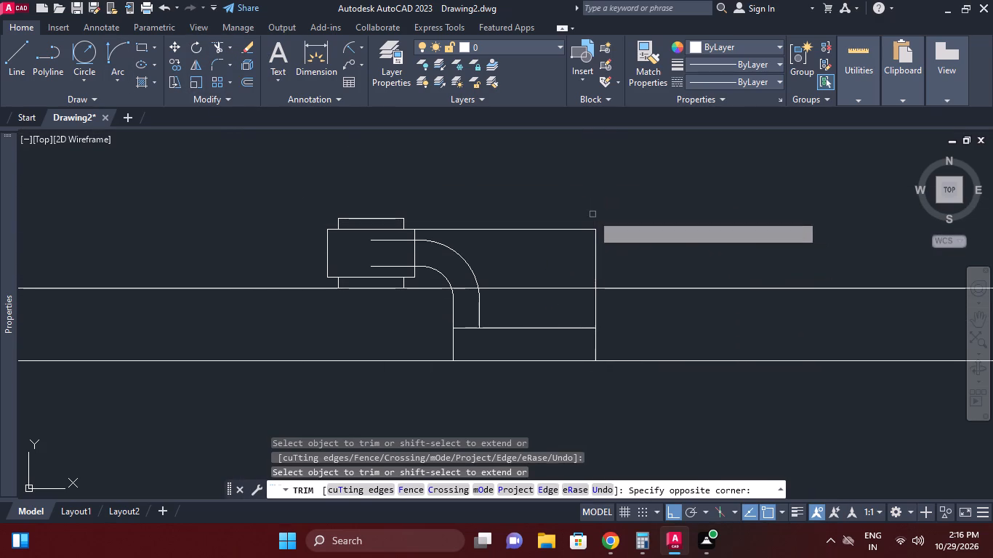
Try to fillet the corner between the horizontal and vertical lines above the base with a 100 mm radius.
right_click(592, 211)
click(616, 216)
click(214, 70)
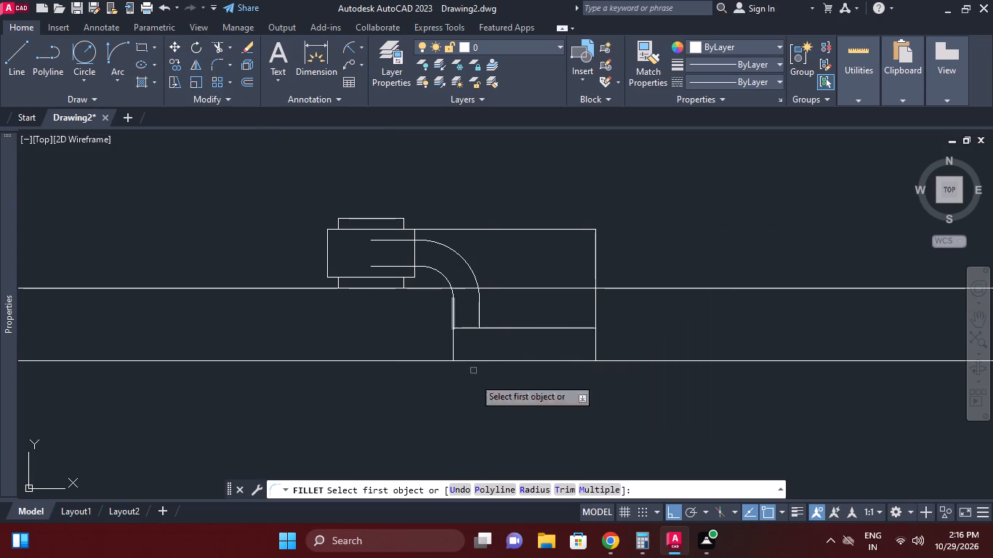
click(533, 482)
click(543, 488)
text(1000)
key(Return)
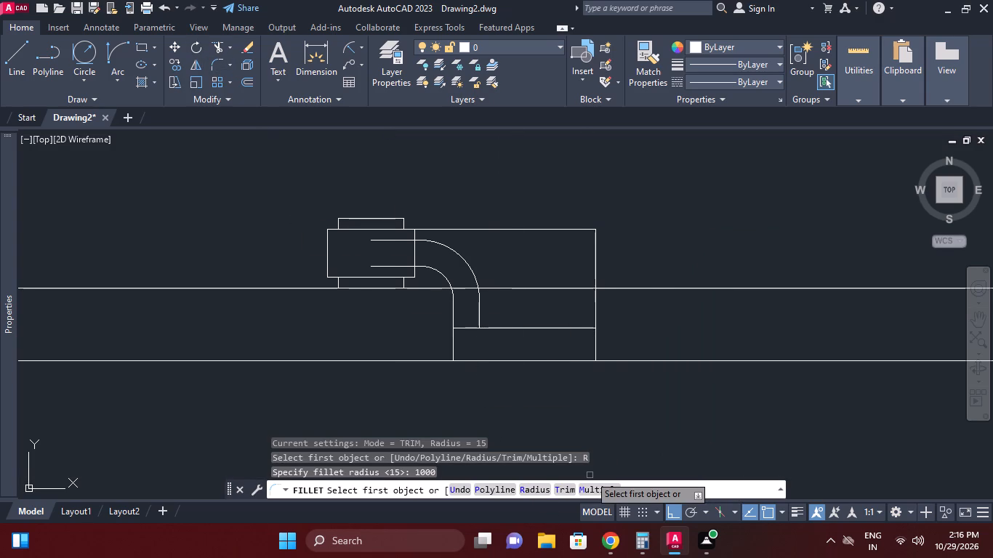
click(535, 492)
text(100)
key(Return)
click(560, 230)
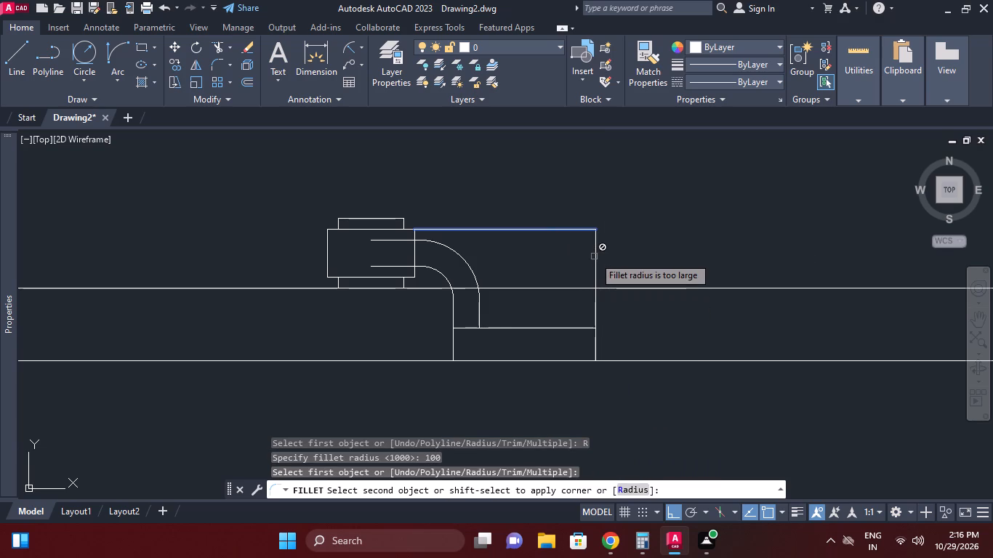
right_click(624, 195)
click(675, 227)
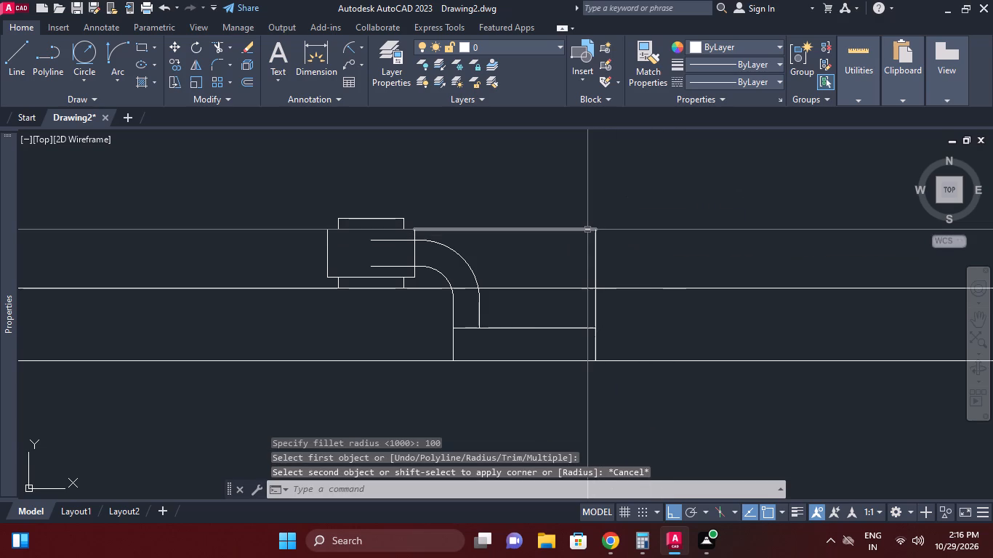
Erase the horizontal line from the stepped figure and the vertical line rising from the base's top right corner.
click(587, 228)
key(e)
key(space)
click(595, 242)
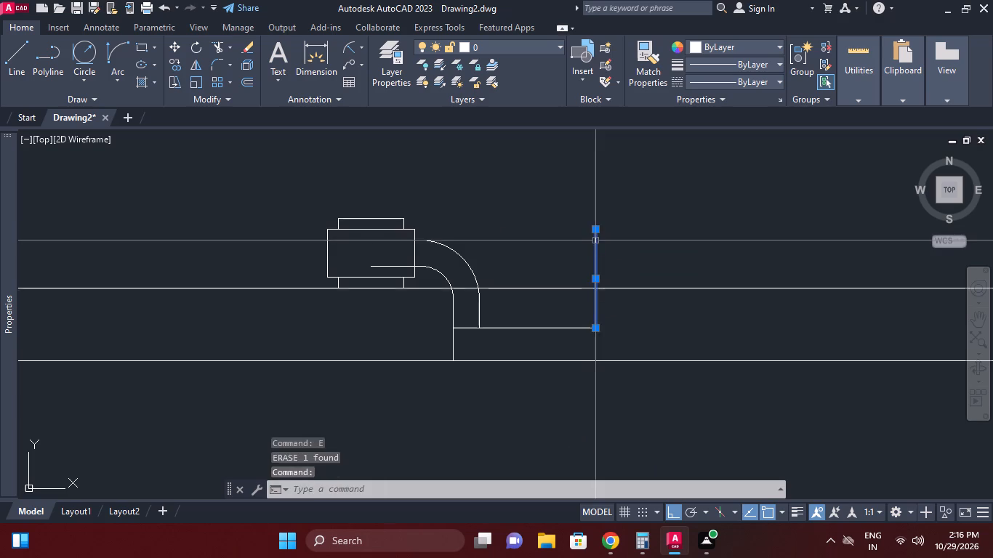
key(e)
key(space)
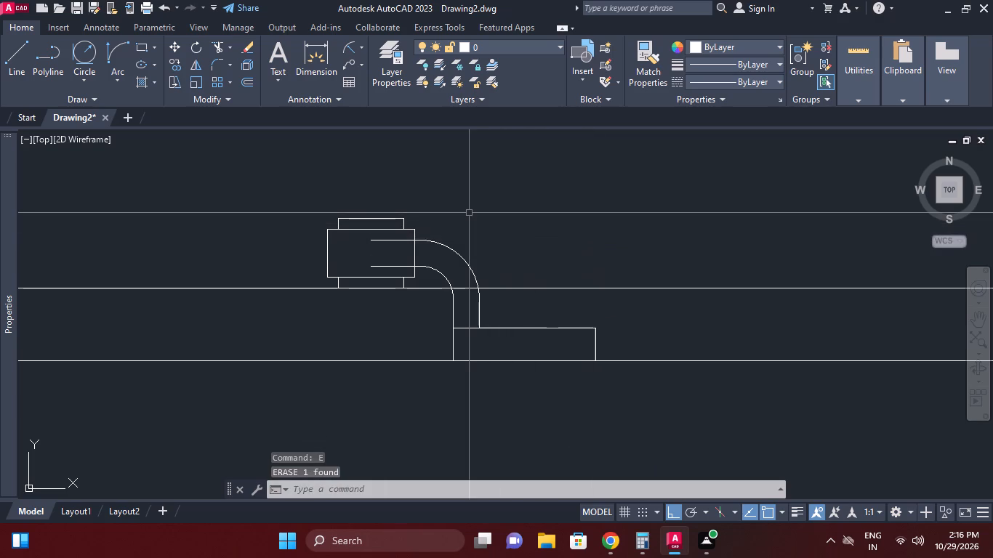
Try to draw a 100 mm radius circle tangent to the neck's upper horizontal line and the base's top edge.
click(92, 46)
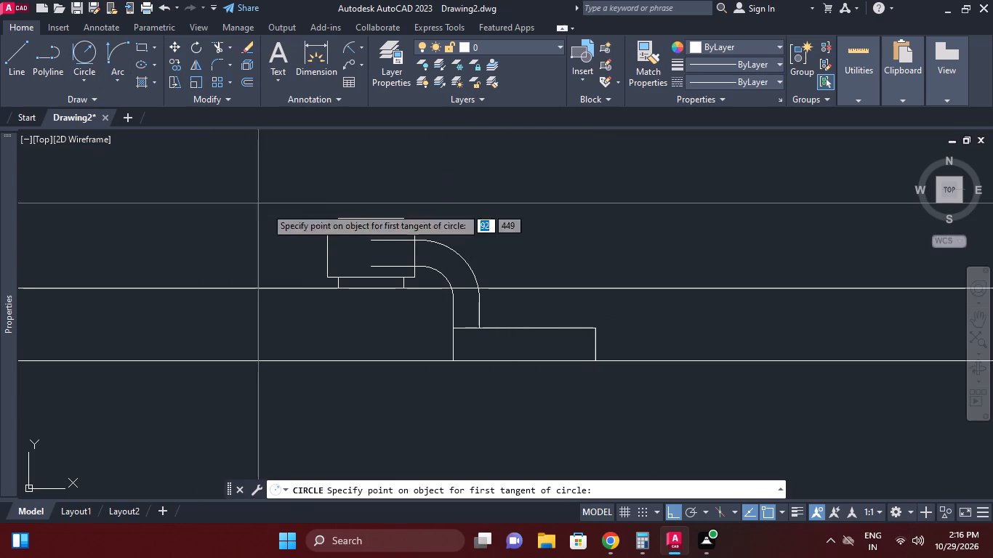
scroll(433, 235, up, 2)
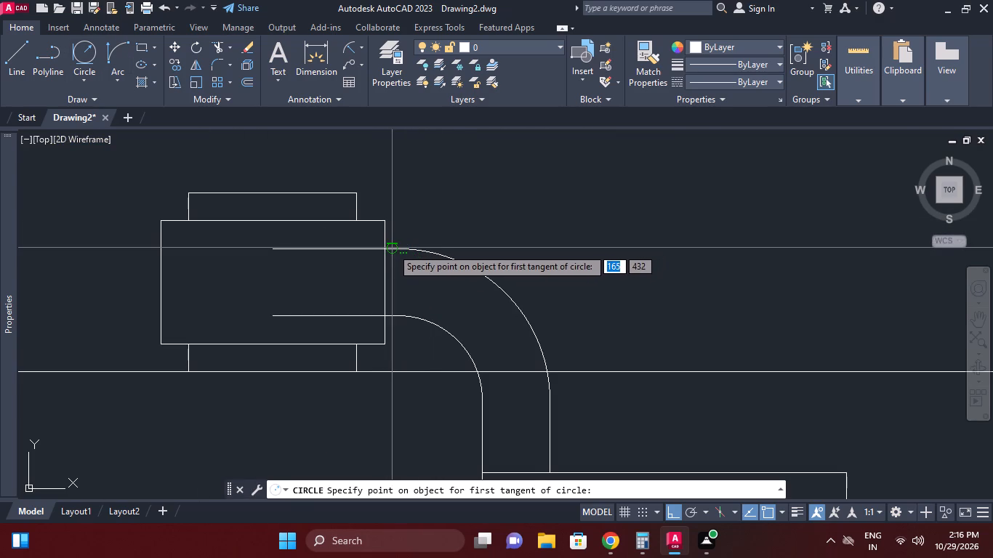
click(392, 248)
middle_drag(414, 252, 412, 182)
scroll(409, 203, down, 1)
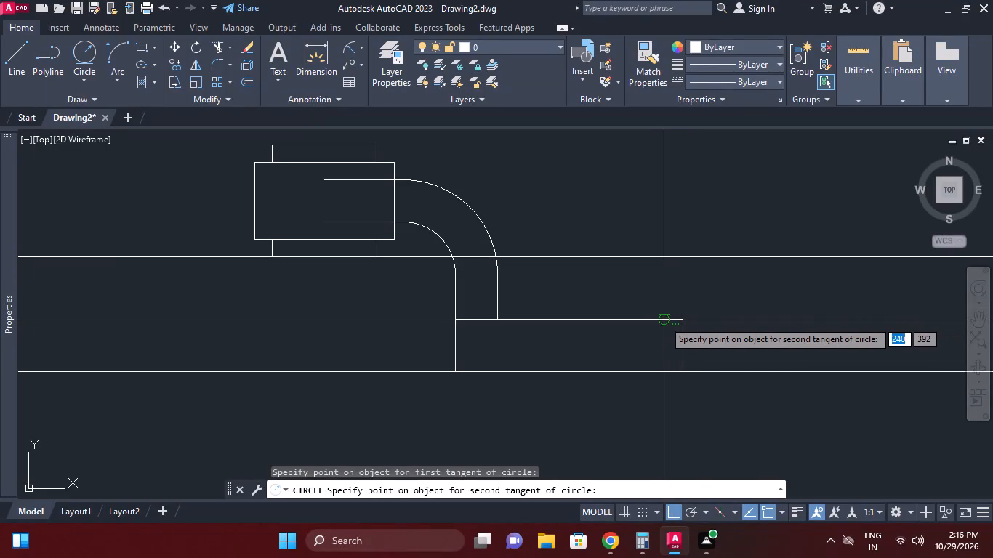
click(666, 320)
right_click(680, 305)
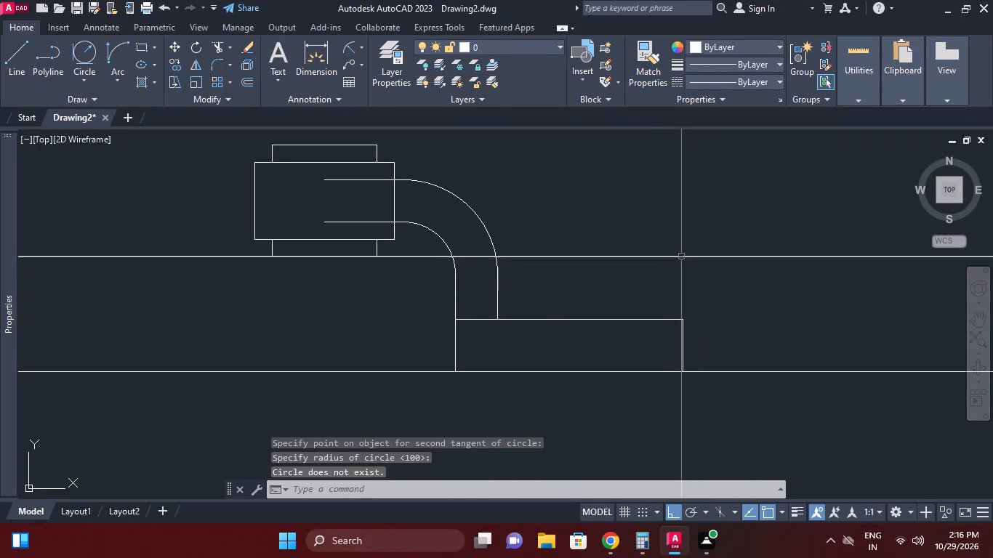
Draw a start-end-radius arc of 100 mm radius from the base's top right corner to the upper start of the neck's outer curve.
click(118, 76)
click(185, 288)
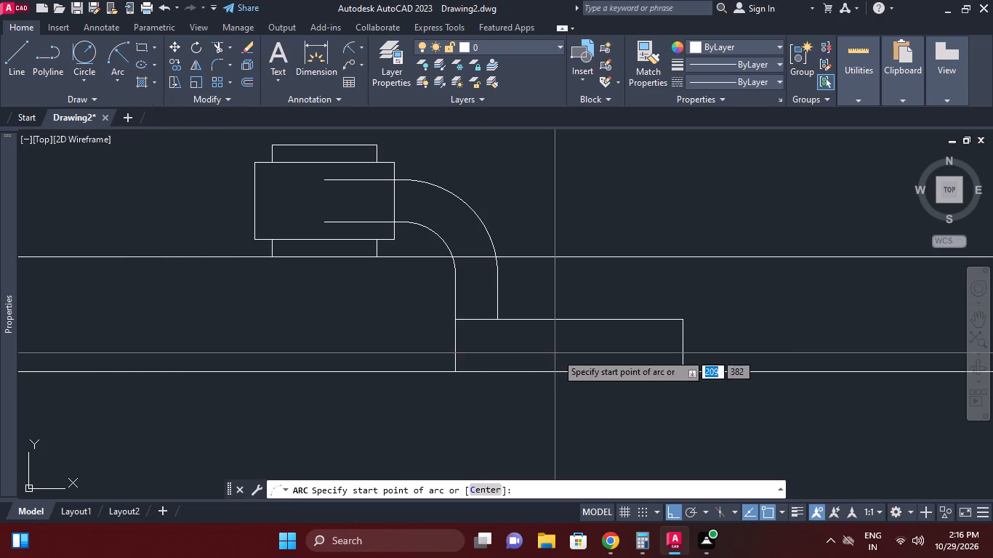
click(683, 323)
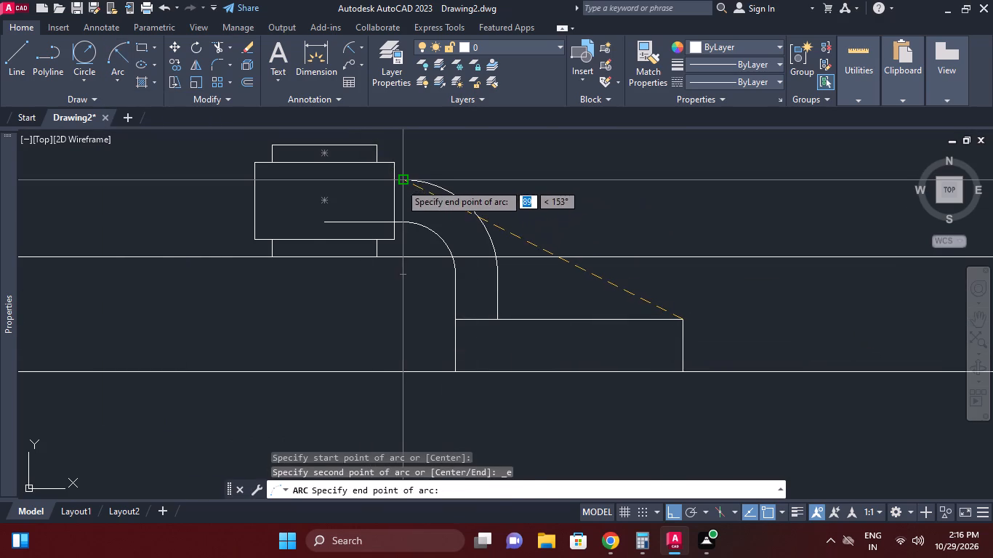
click(400, 184)
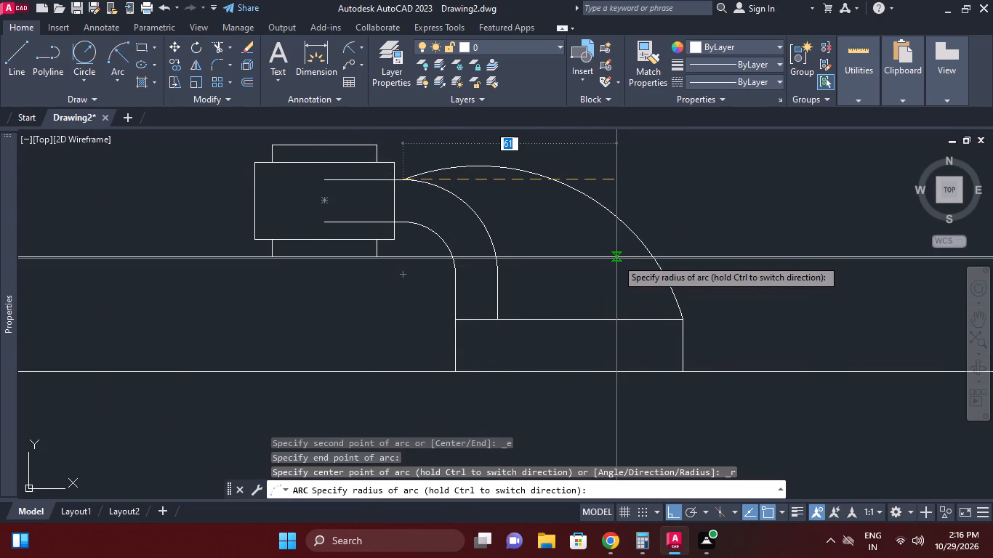
text(100)
key(Return)
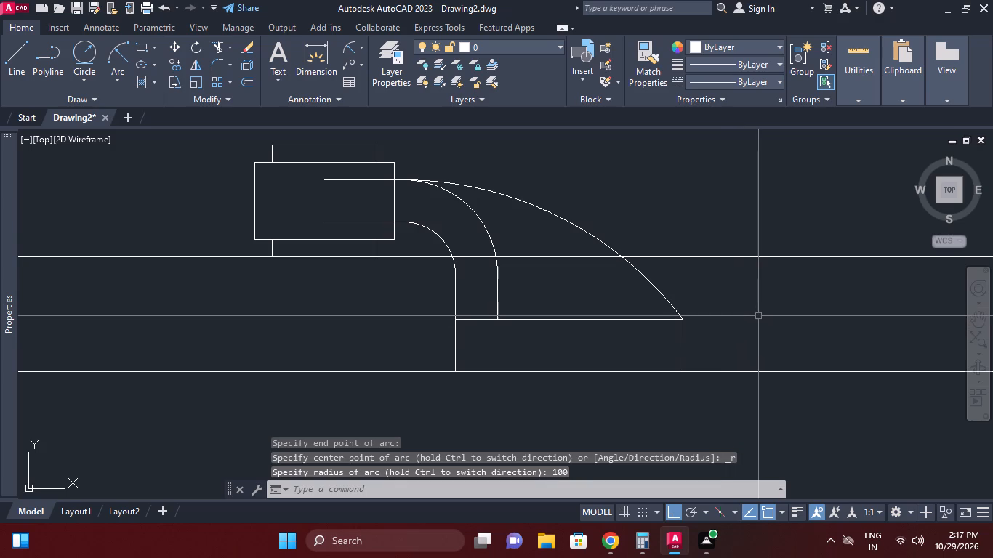
middle_drag(757, 318, 743, 319)
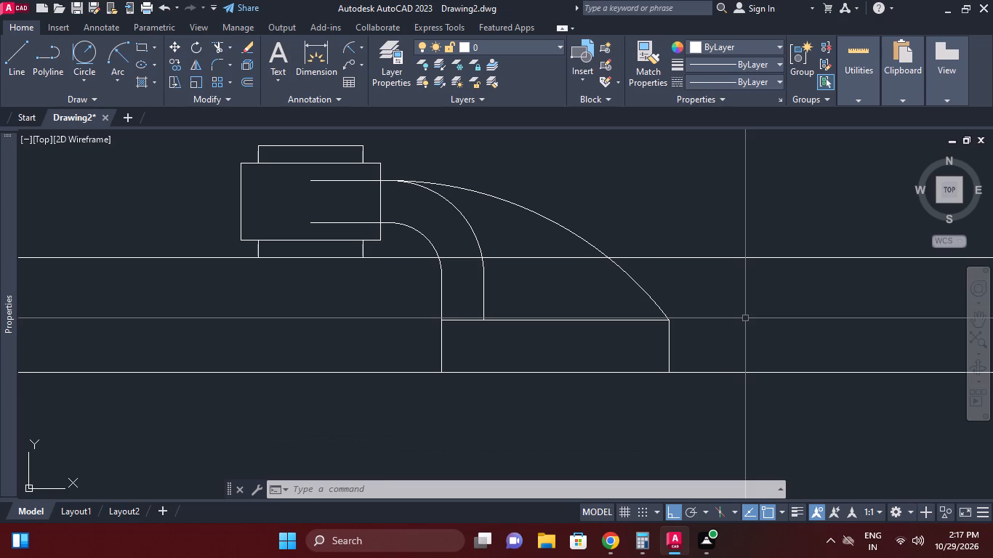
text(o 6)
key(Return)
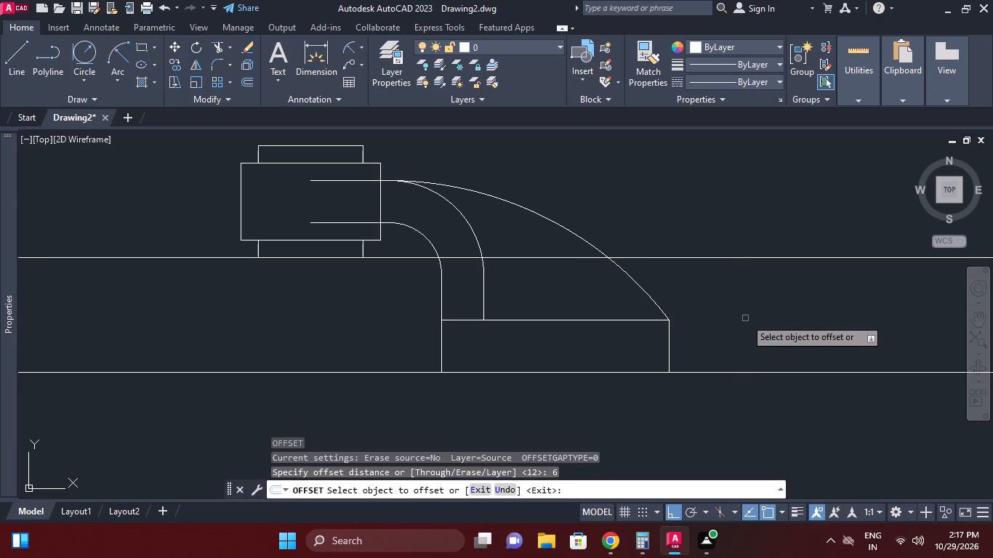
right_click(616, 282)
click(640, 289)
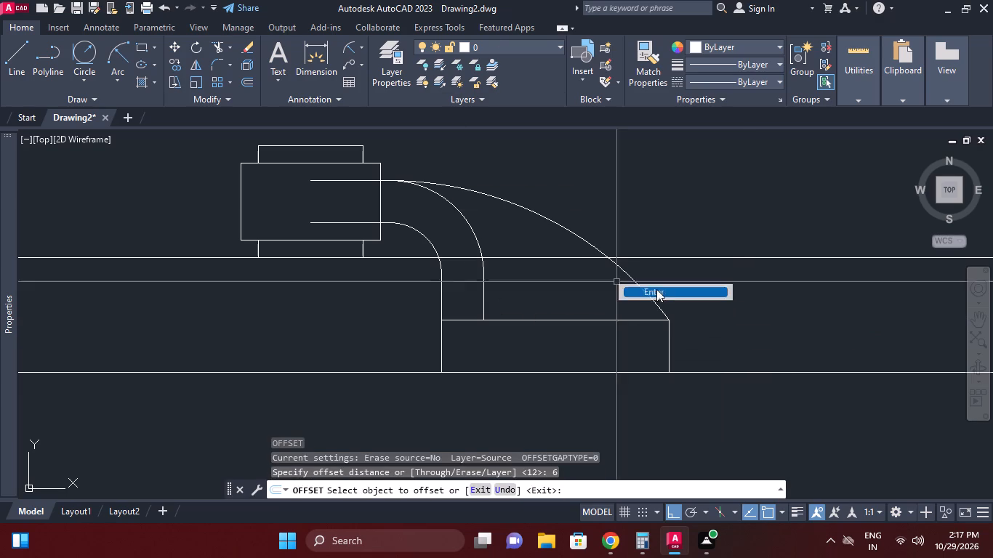
Erase the infinite horizontal construction line running along the bottom edge of the stepped figure.
click(784, 291)
click(763, 243)
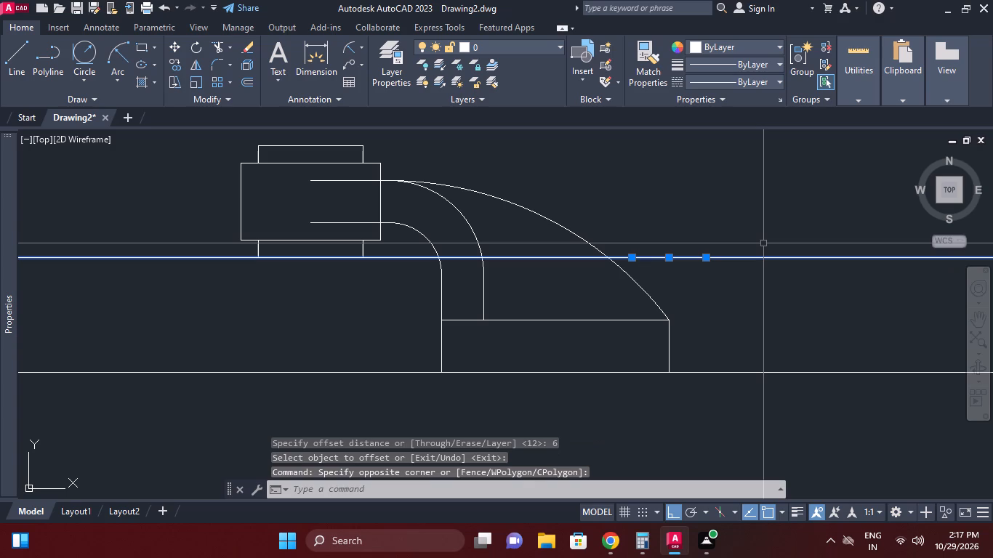
right_click(763, 243)
click(797, 231)
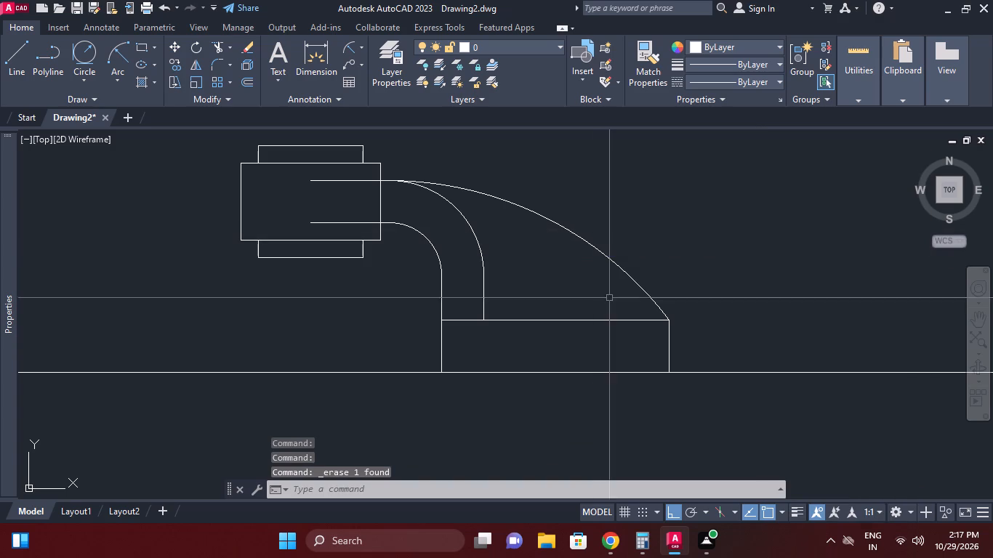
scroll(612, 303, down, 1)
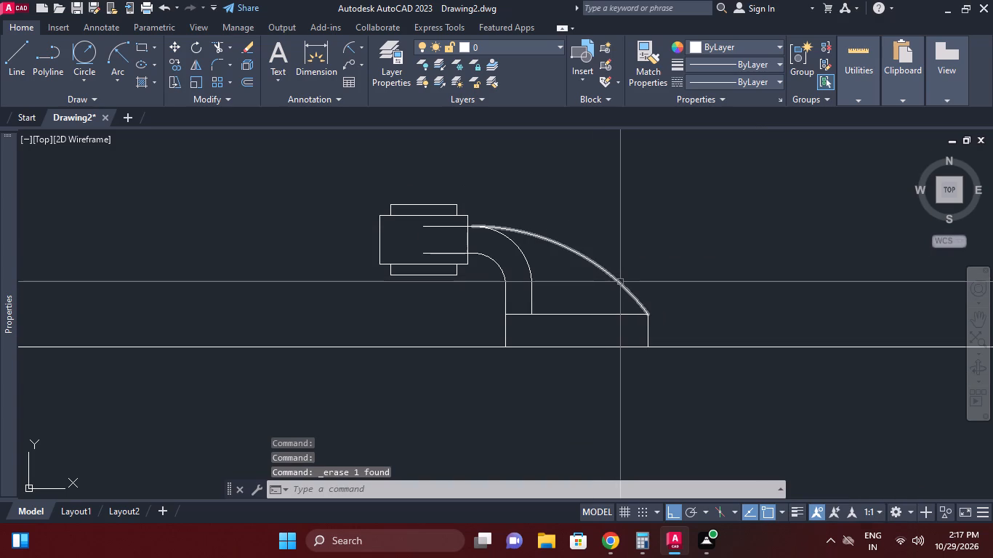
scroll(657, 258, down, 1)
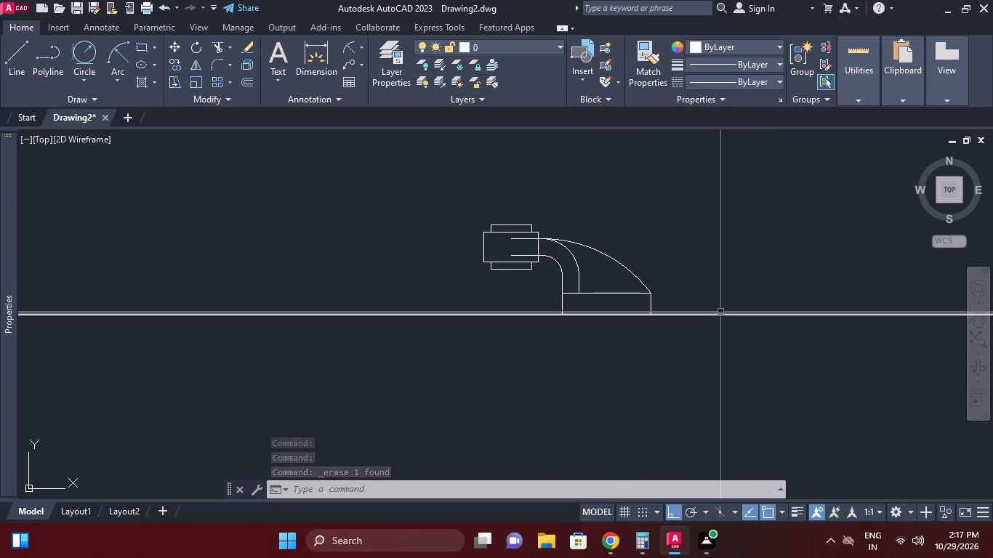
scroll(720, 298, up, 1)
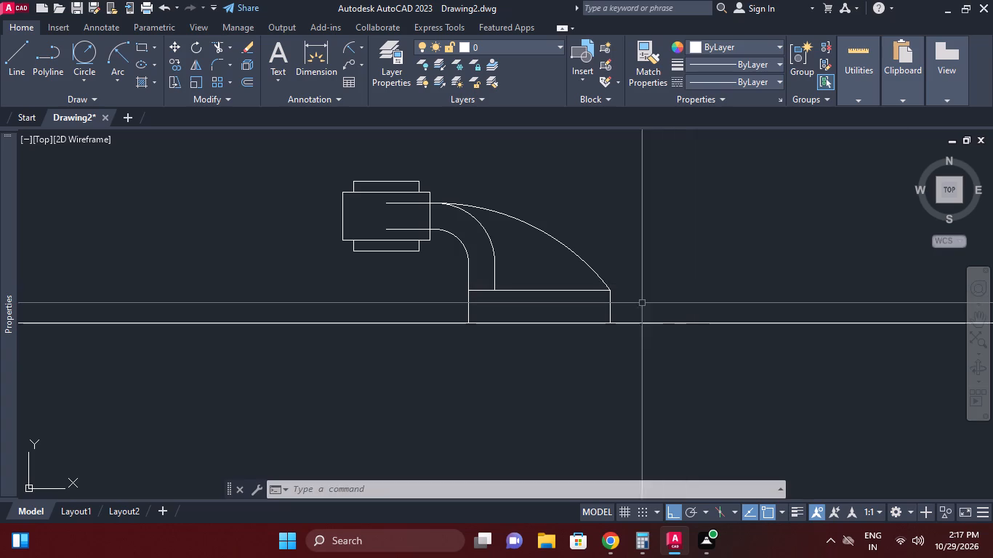
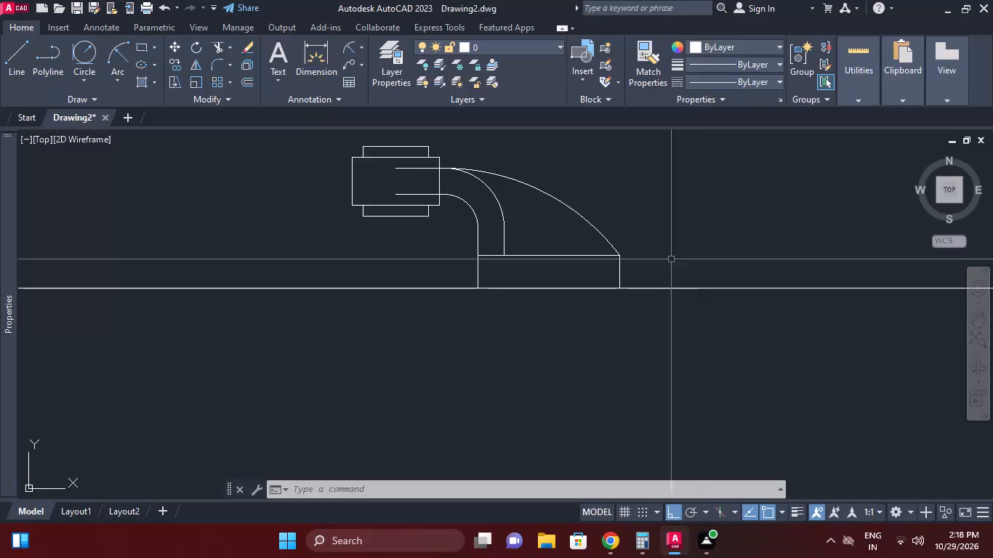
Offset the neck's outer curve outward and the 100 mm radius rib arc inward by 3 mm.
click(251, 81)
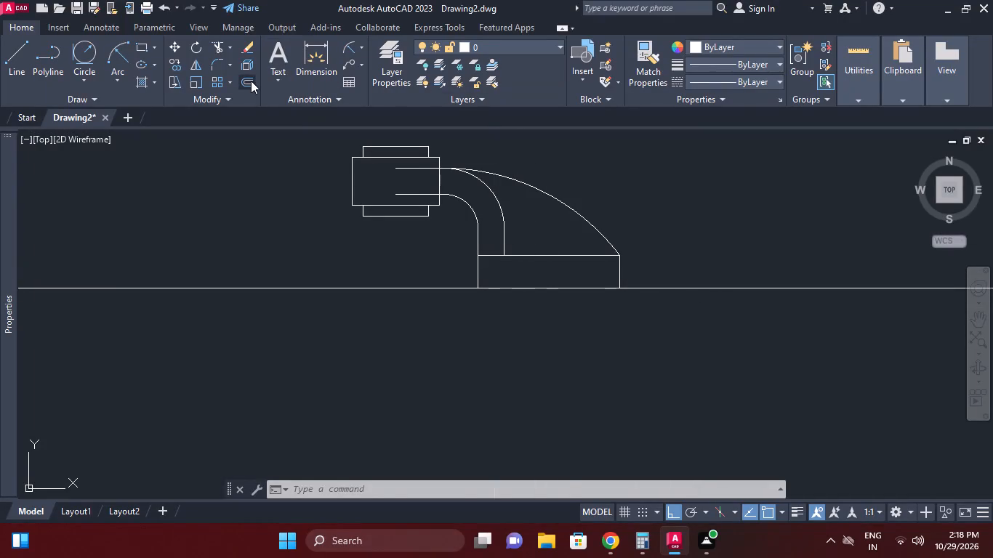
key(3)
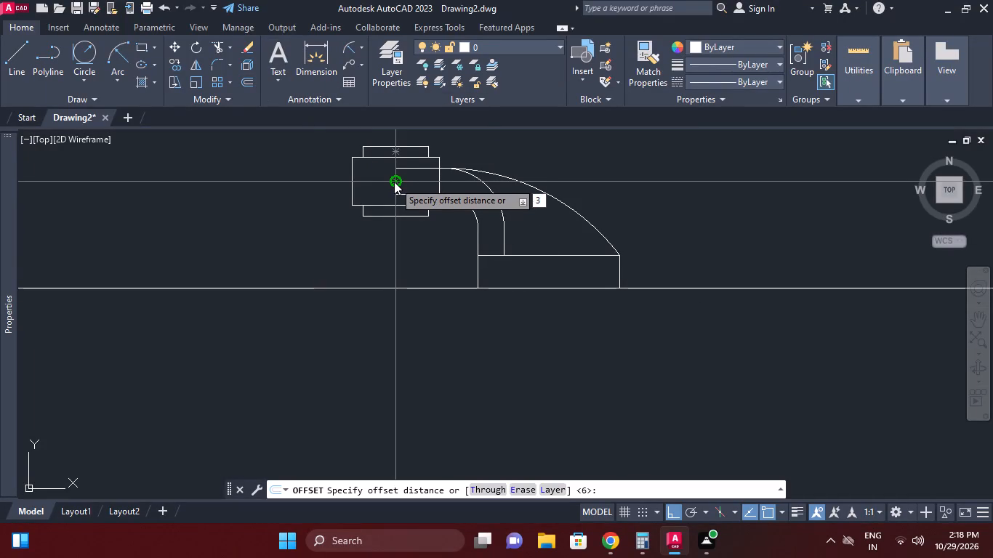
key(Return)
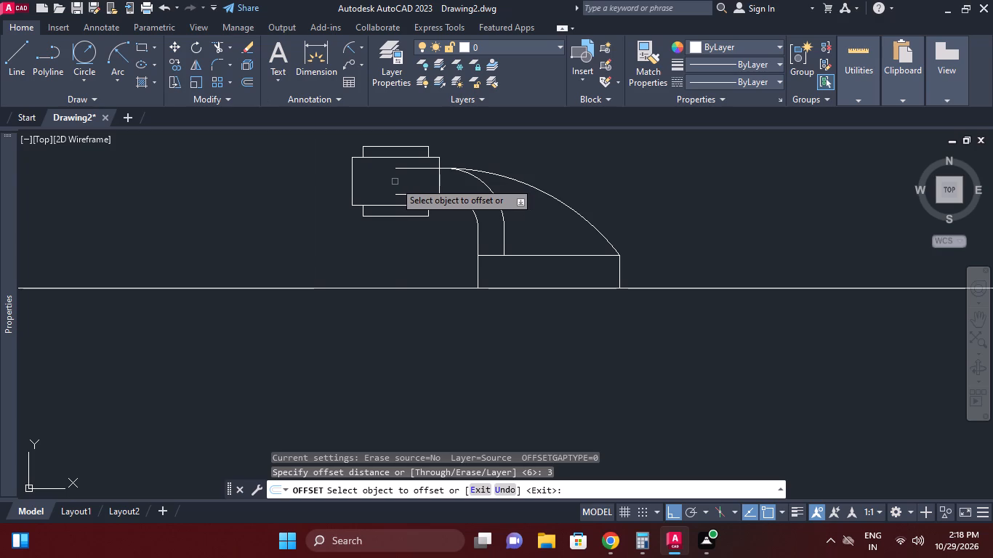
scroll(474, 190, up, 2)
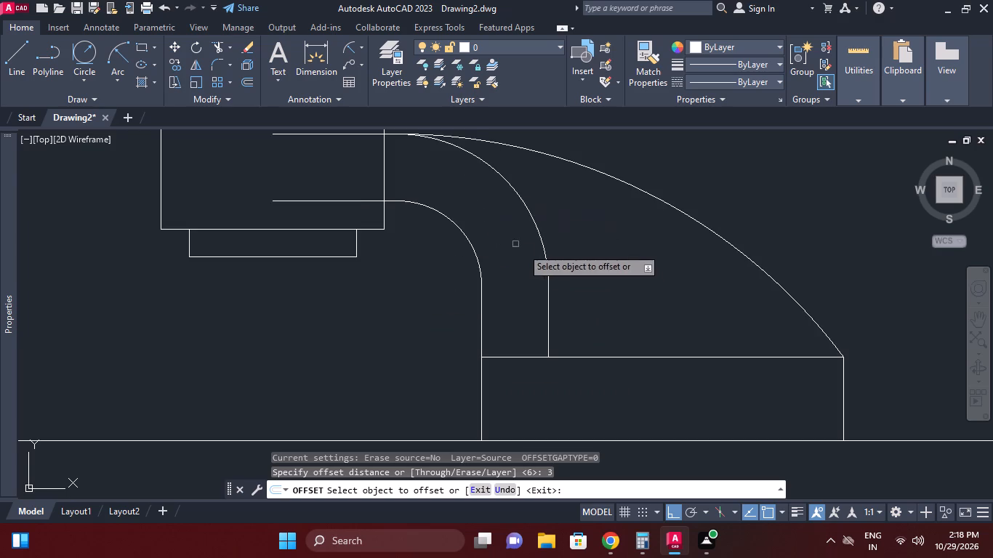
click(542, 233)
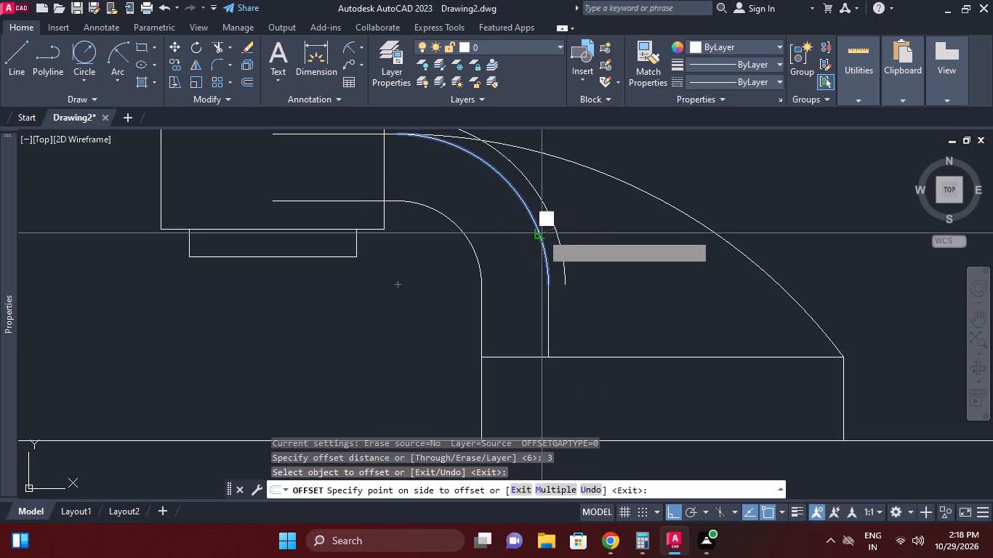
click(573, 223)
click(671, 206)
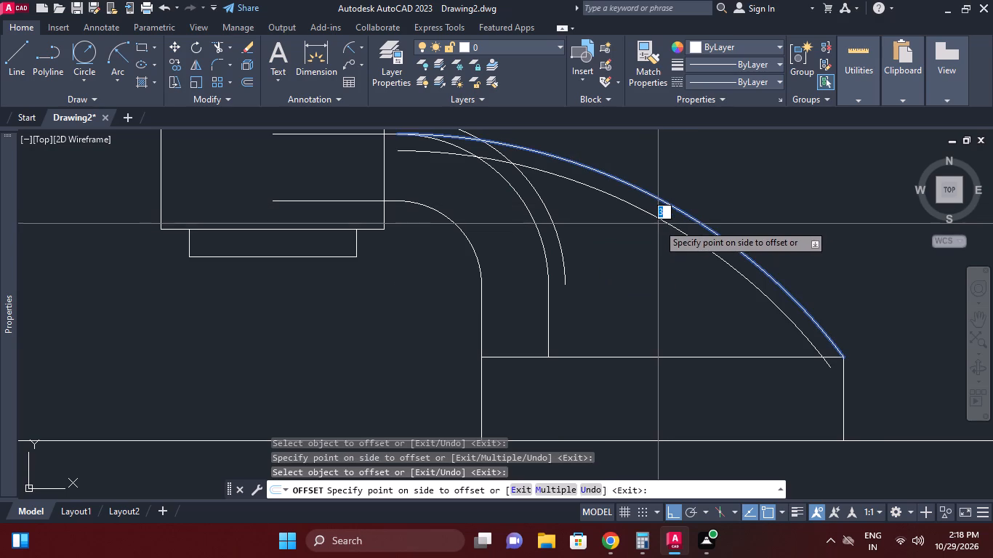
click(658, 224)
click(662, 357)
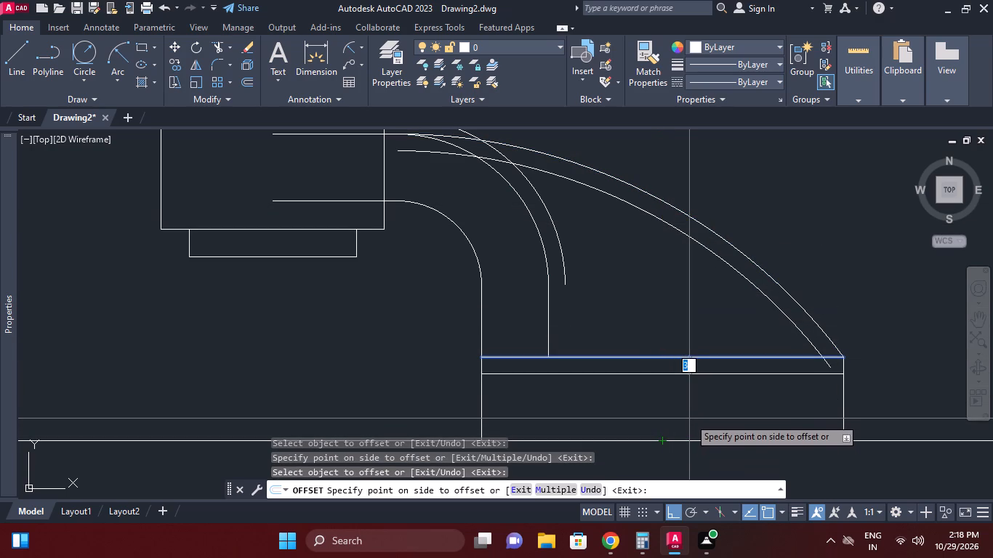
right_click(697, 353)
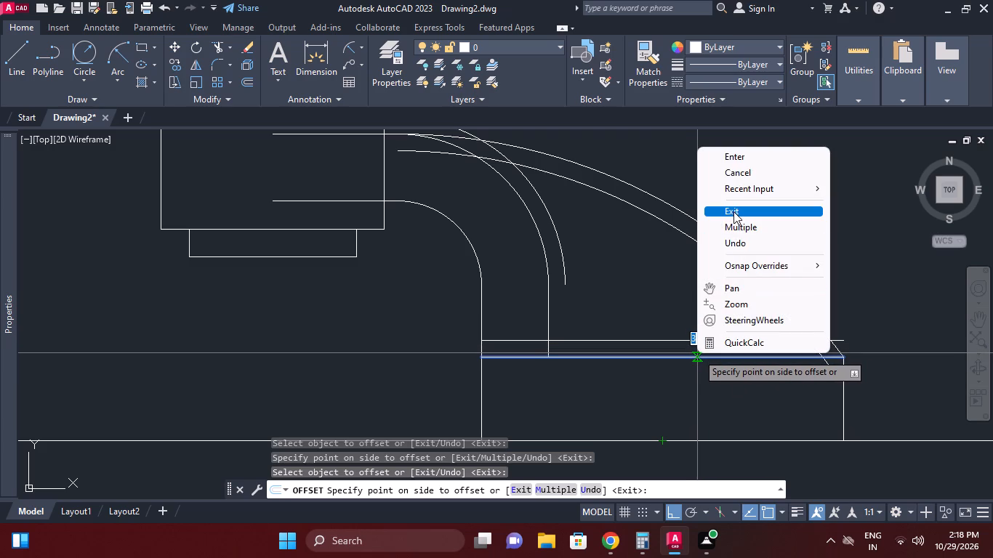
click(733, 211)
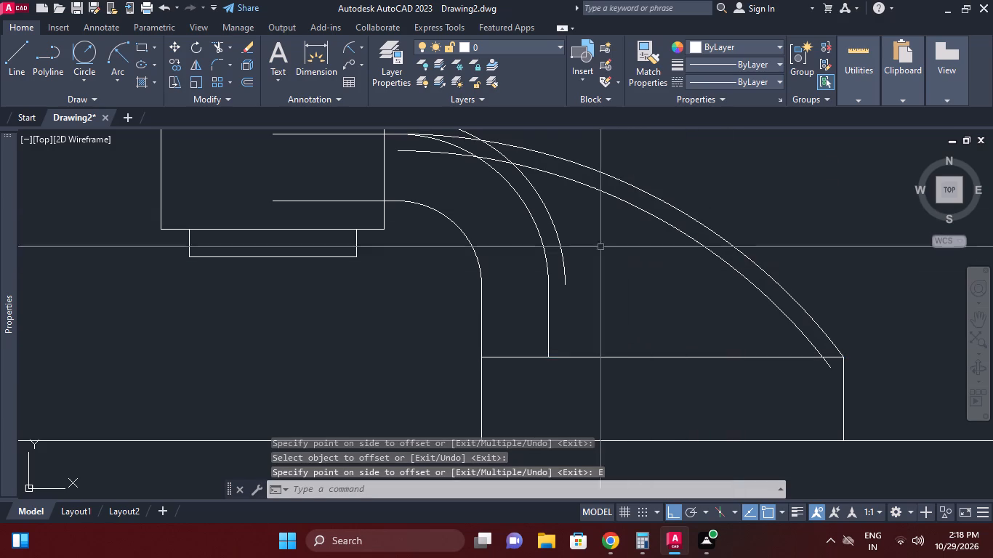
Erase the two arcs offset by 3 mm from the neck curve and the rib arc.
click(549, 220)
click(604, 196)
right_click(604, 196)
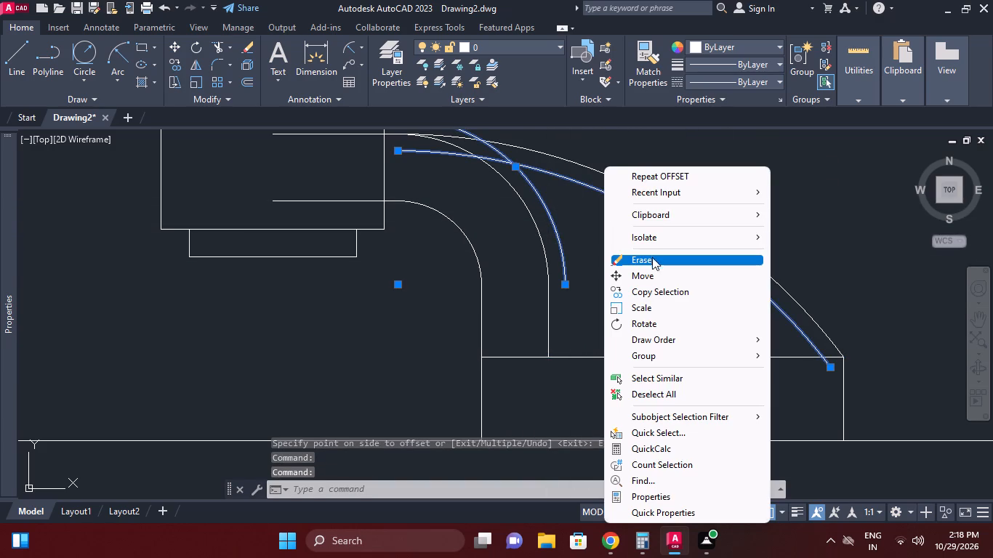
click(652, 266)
Offset the neck's outer curve, the rib arc and the base's top edge by 6 mm into the rib area.
click(240, 73)
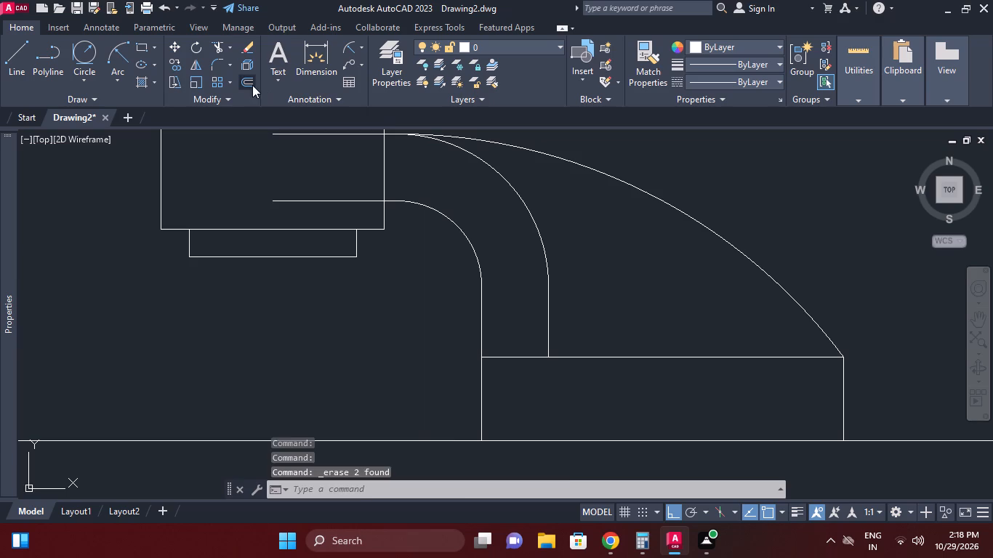
click(252, 85)
key(6)
key(Return)
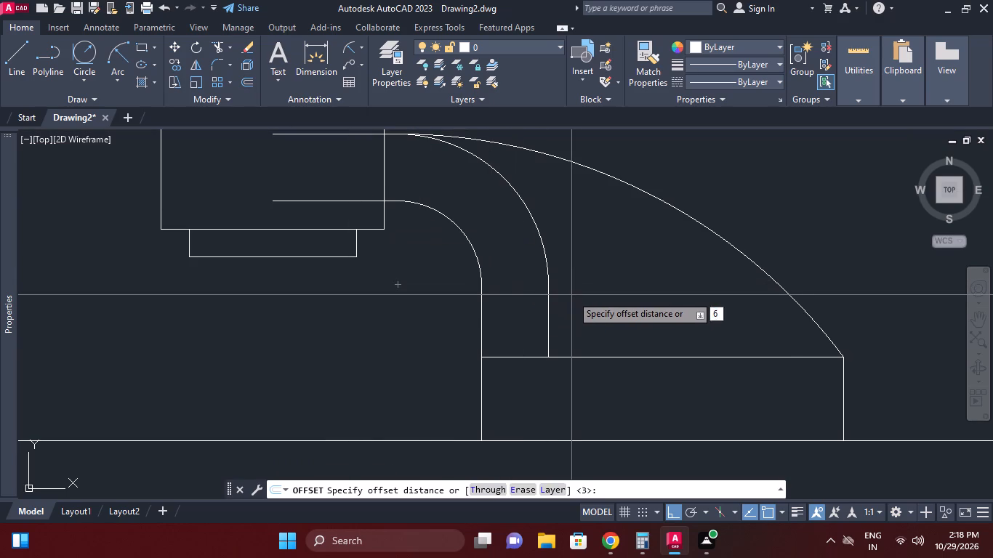
click(547, 255)
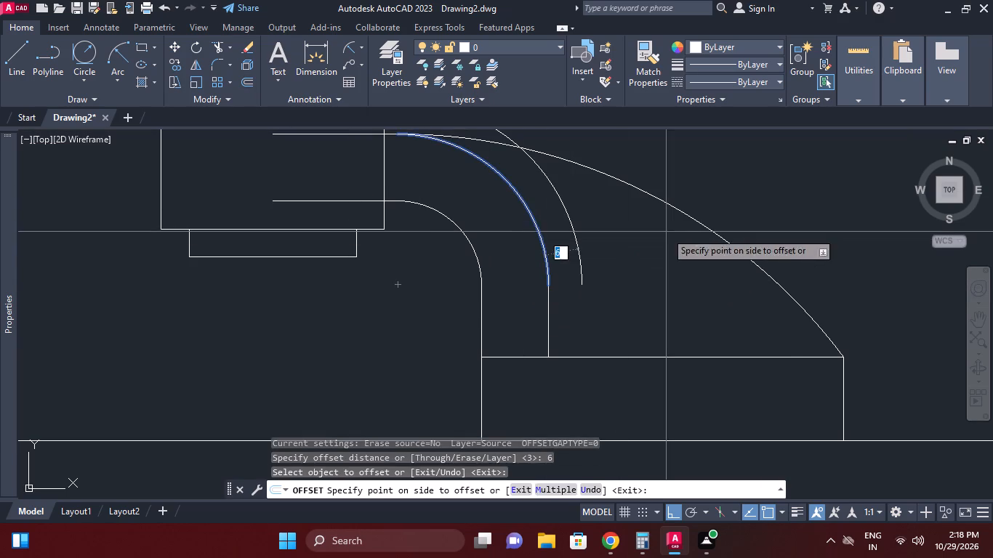
click(666, 232)
double_click(685, 206)
click(683, 213)
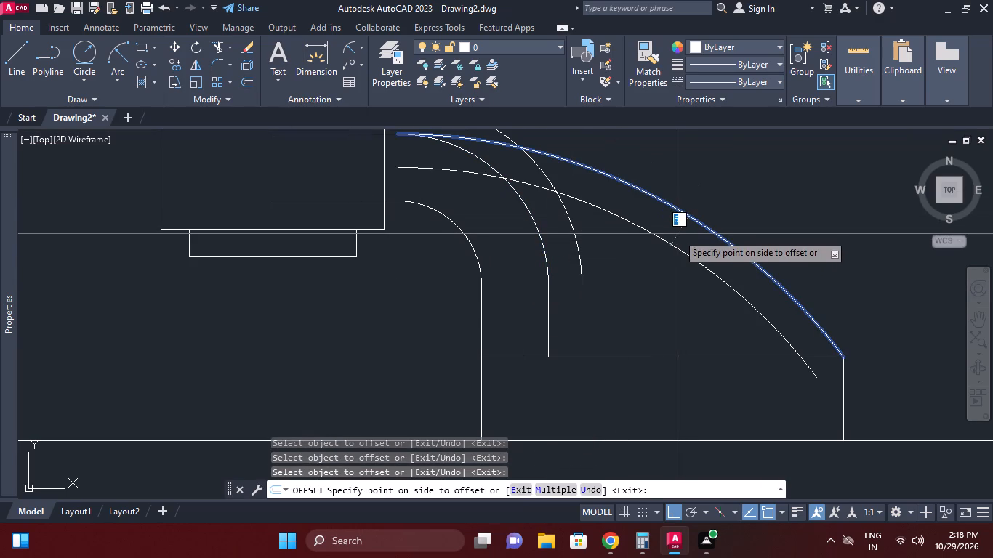
click(678, 235)
click(670, 357)
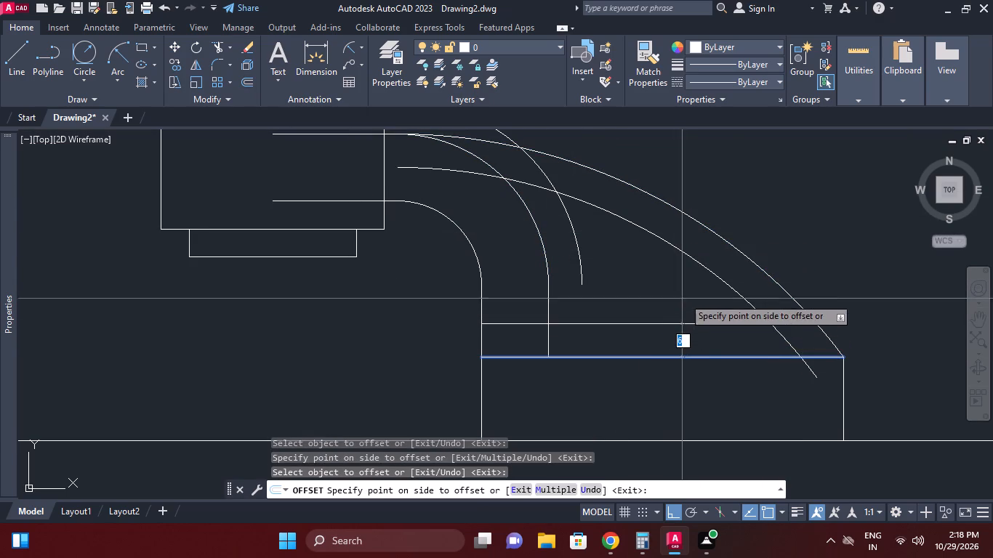
click(710, 266)
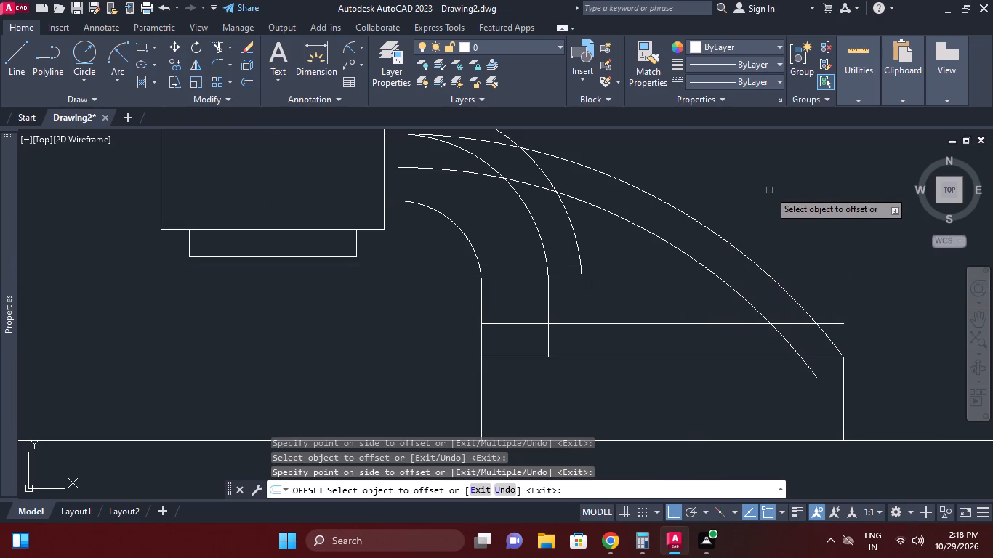
right_click(769, 190)
click(792, 210)
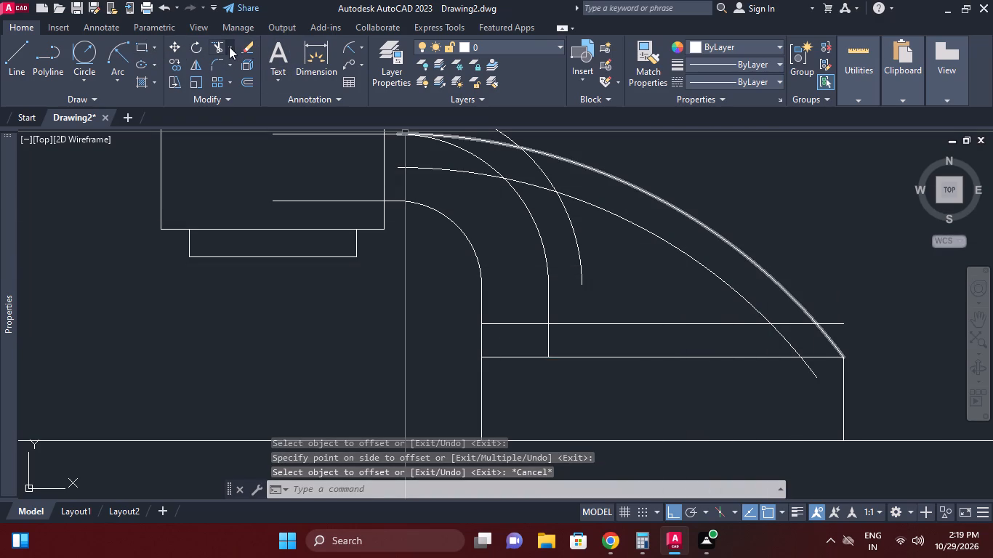
Extend the offset neck curve down to the horizontal line offset above the base.
click(229, 46)
click(232, 92)
click(632, 338)
click(629, 315)
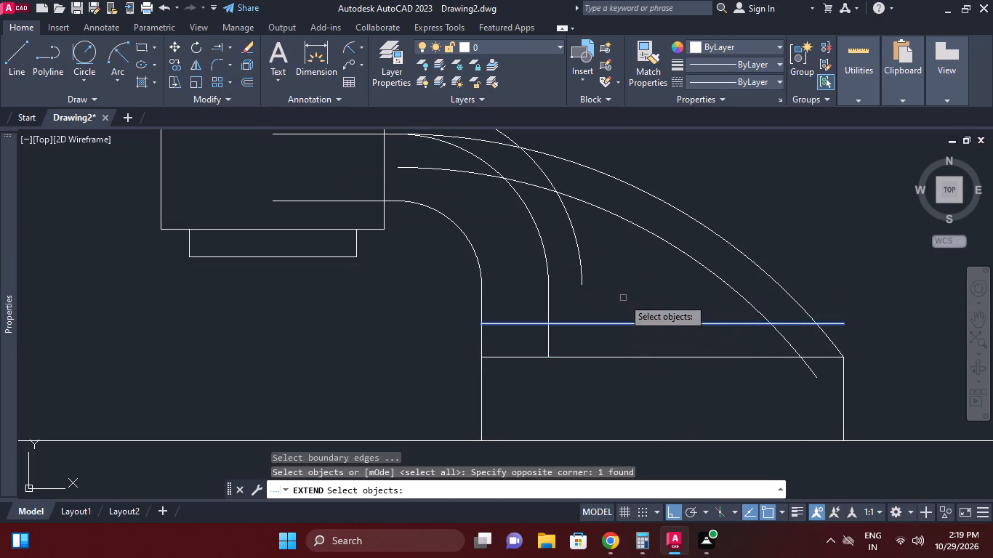
right_click(623, 298)
click(552, 238)
click(579, 233)
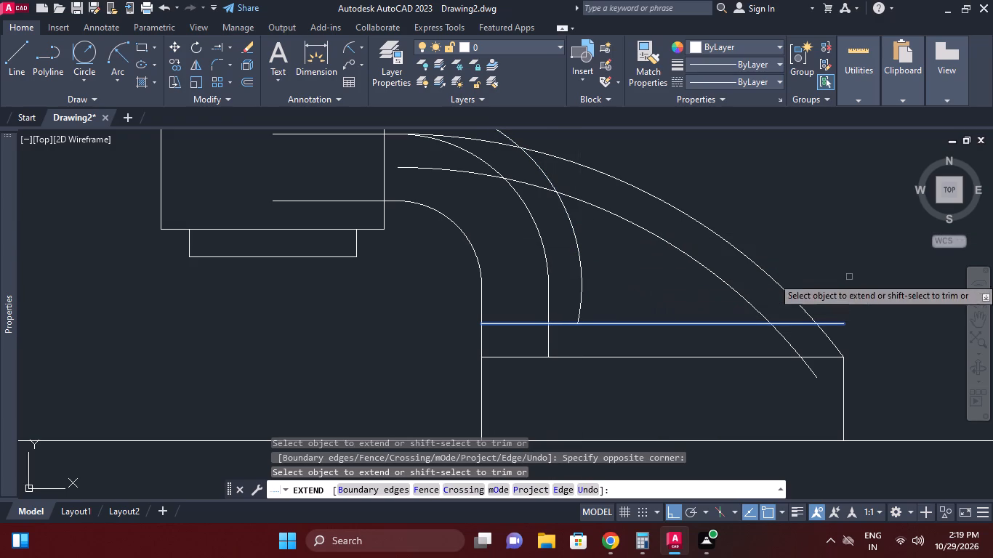
right_click(813, 224)
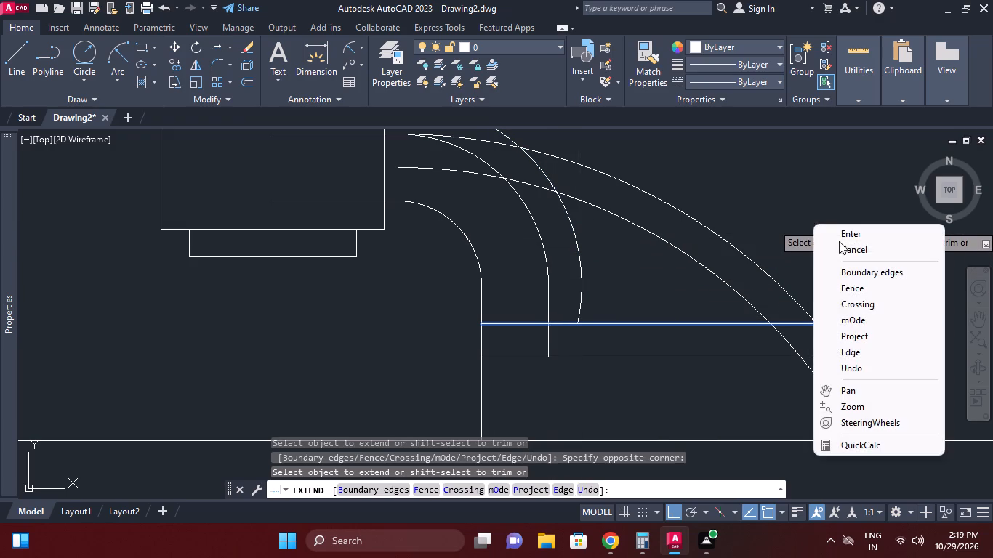
click(840, 247)
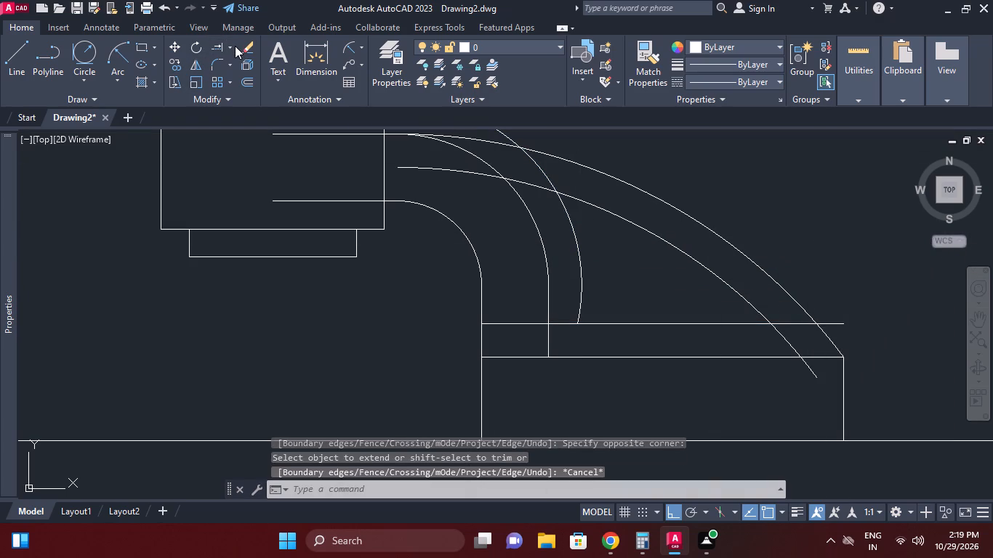
Trim the offset arcs and line where they cross so they bound a closed three-sided opening inside the rib.
double_click(235, 46)
click(236, 71)
right_click(450, 154)
click(491, 169)
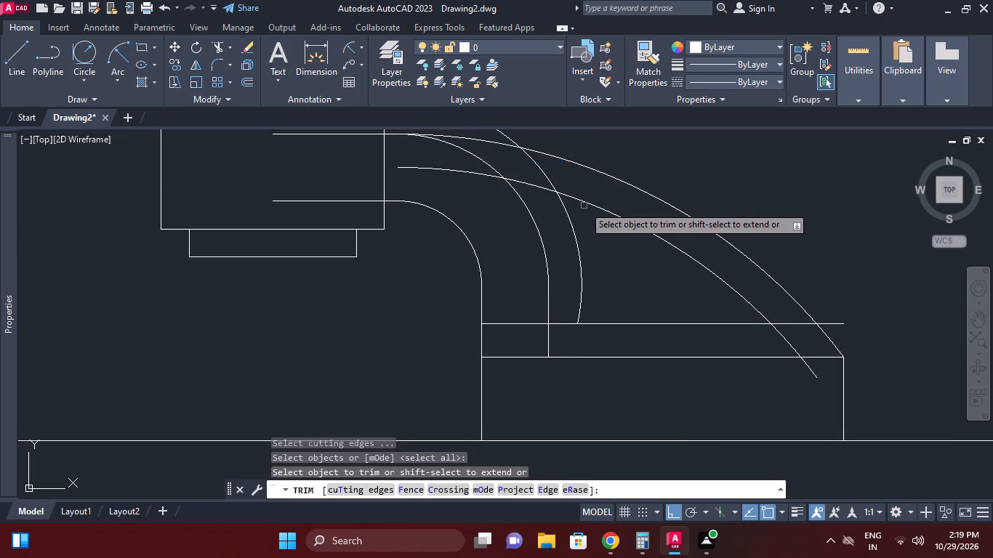
scroll(563, 197, up, 1)
click(536, 187)
click(544, 171)
scroll(576, 183, down, 1)
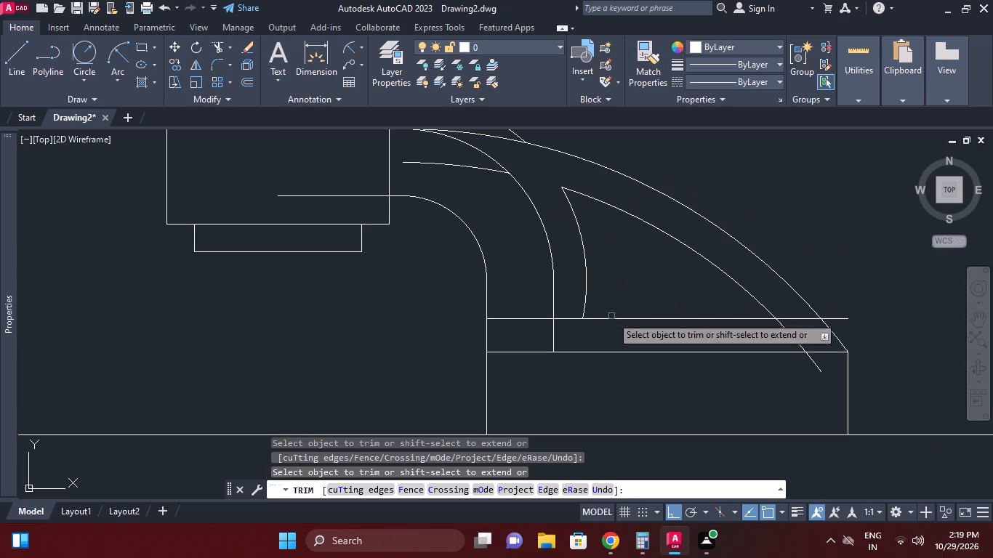
click(572, 316)
click(799, 318)
click(797, 328)
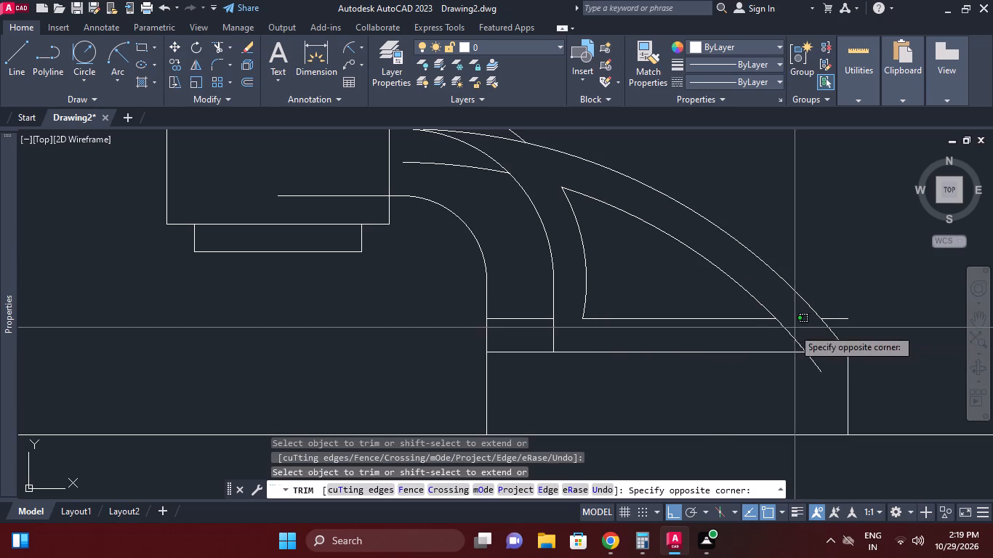
click(789, 331)
click(787, 328)
right_click(836, 265)
click(863, 273)
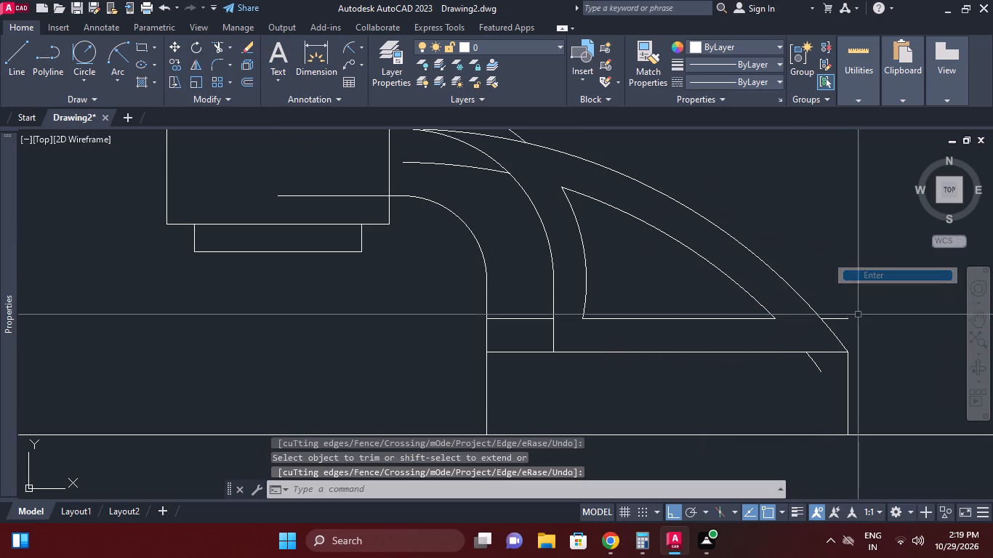
Erase the four leftover trimmed pieces: two at the base's outer corner and two near the top of the neck curve.
click(843, 320)
click(821, 368)
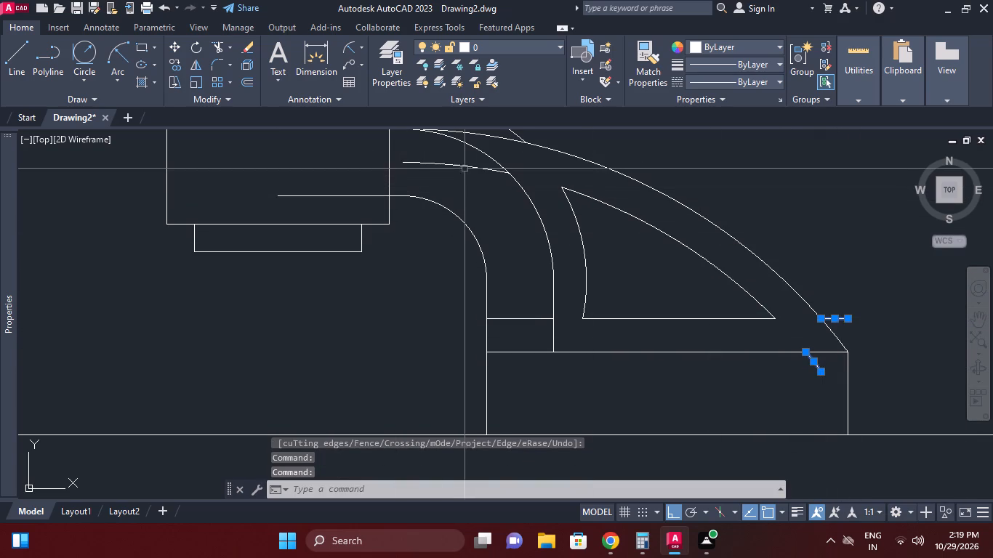
click(465, 168)
middle_drag(502, 216, 522, 282)
click(483, 171)
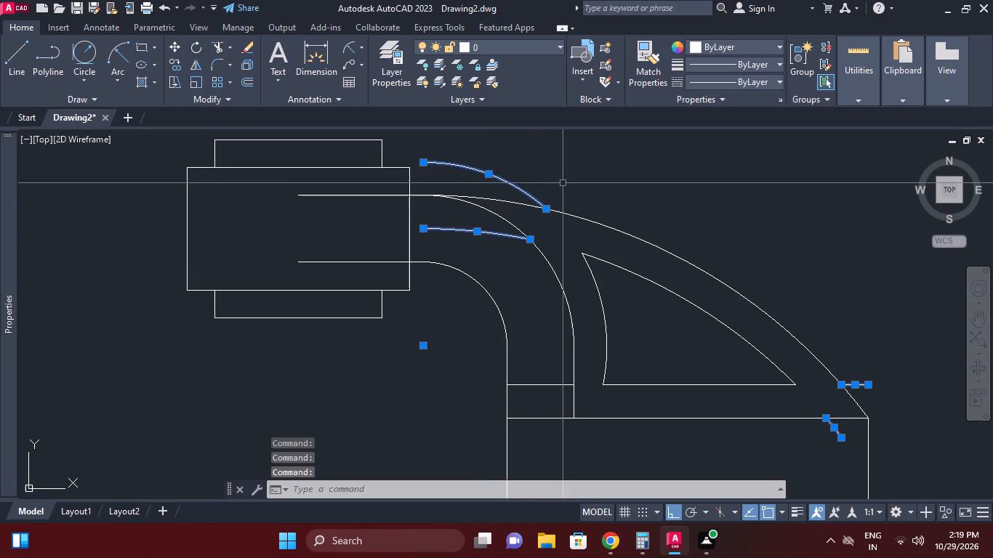
right_click(563, 183)
click(605, 264)
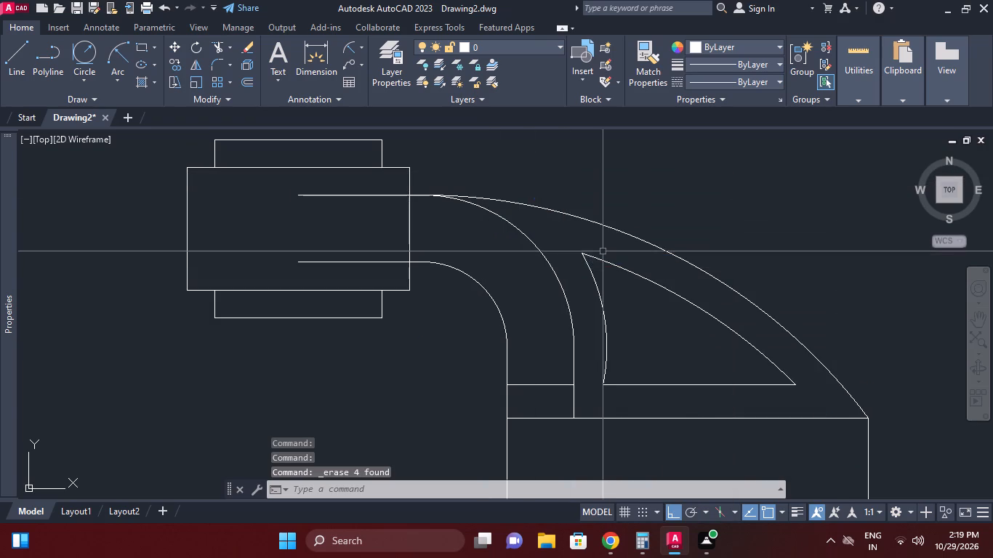
Fillet the upper corner of the rib opening with a 3 mm radius, between its neck-side curve and outer arc.
scroll(603, 248, down, 1)
middle_click(603, 248)
click(209, 64)
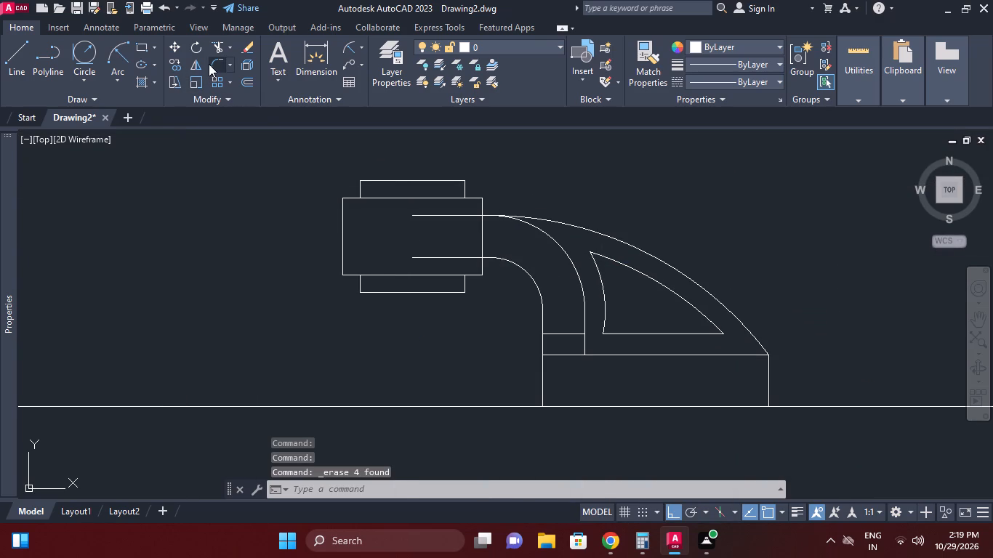
click(536, 488)
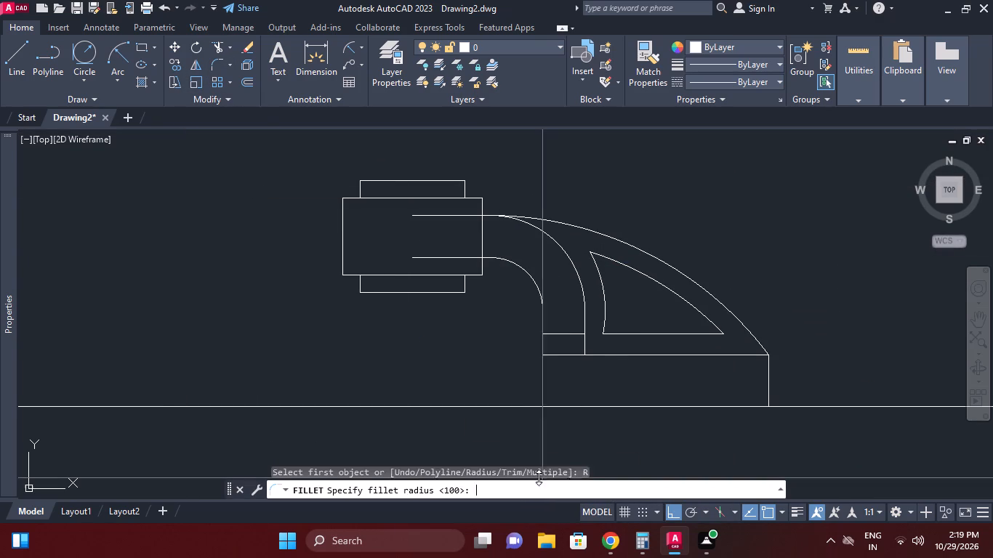
key(3)
key(Return)
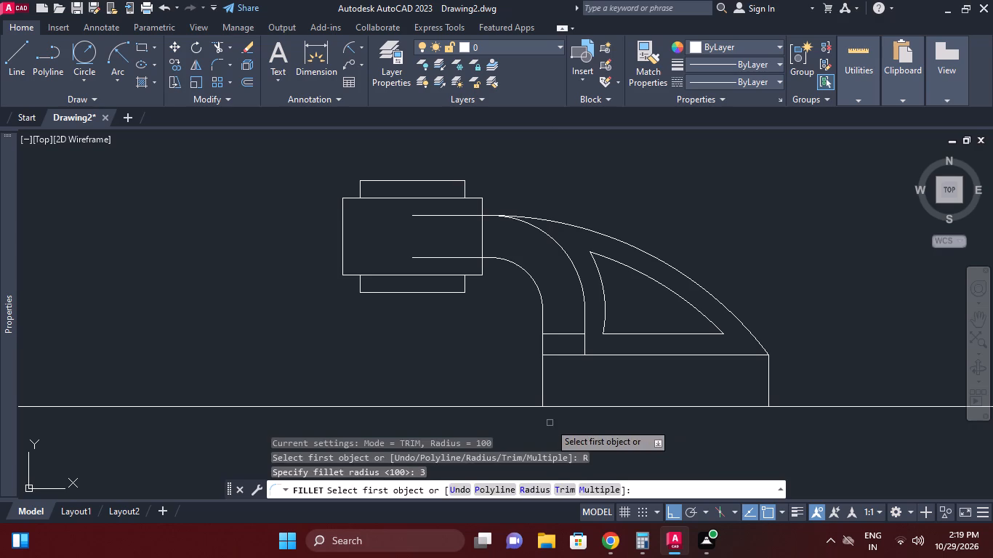
scroll(632, 262, up, 1)
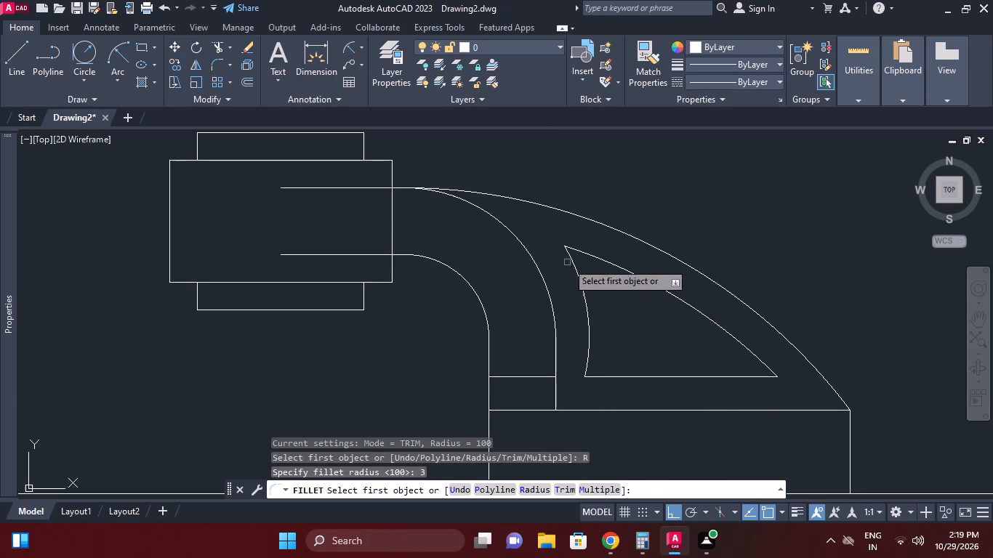
click(568, 261)
click(573, 251)
Fillet the two lower corners of the rib opening with the same 3 mm radius.
right_click(590, 251)
click(633, 243)
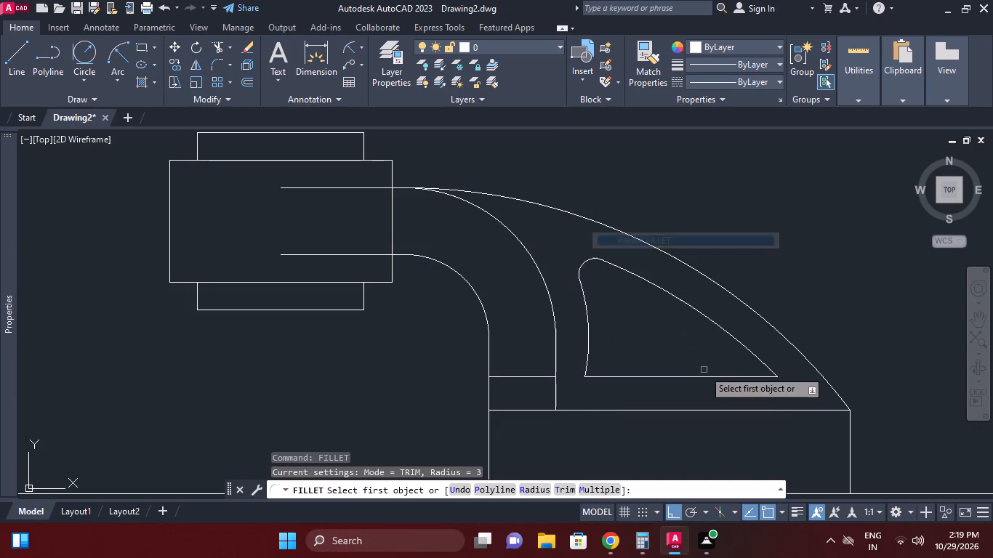
middle_drag(704, 370, 724, 322)
click(766, 331)
click(781, 313)
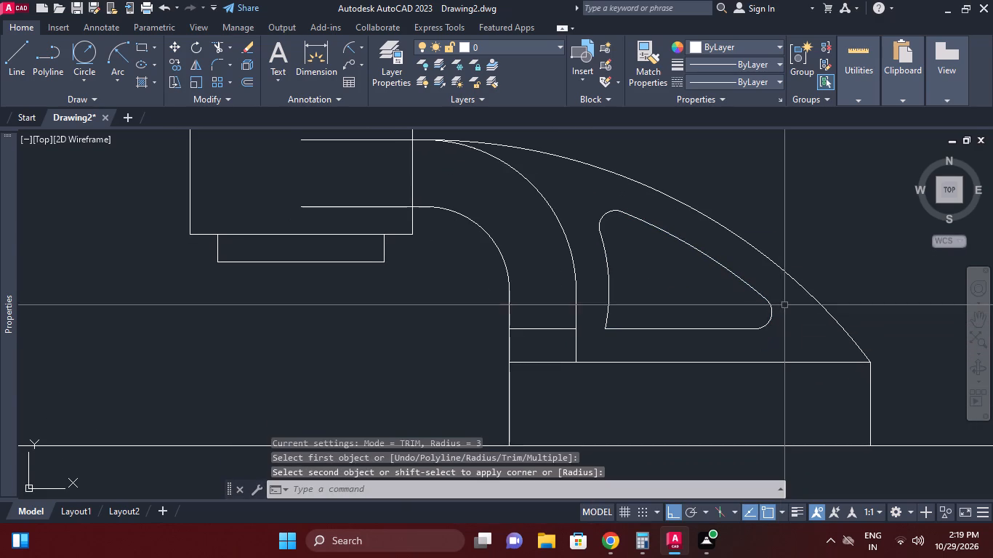
right_click(784, 305)
click(845, 28)
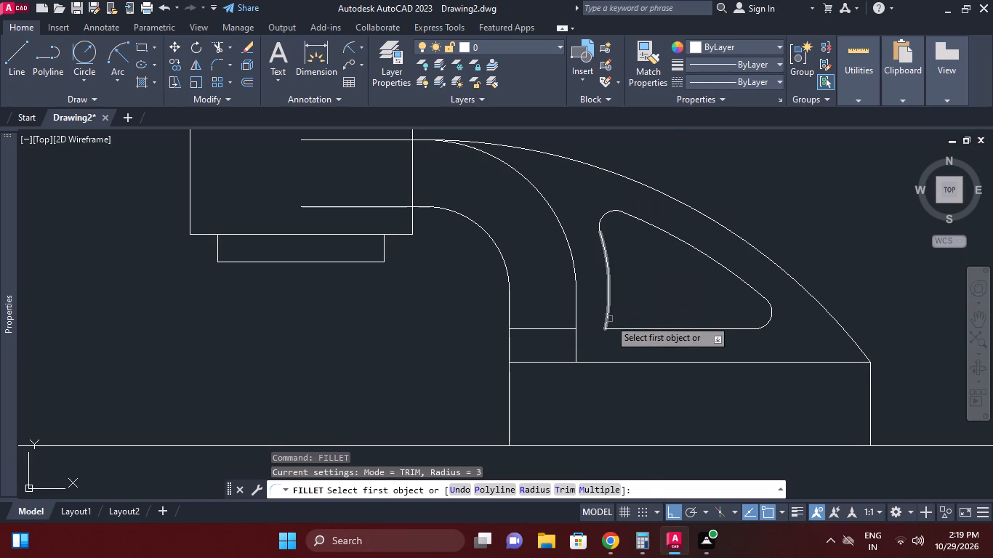
click(609, 319)
click(619, 328)
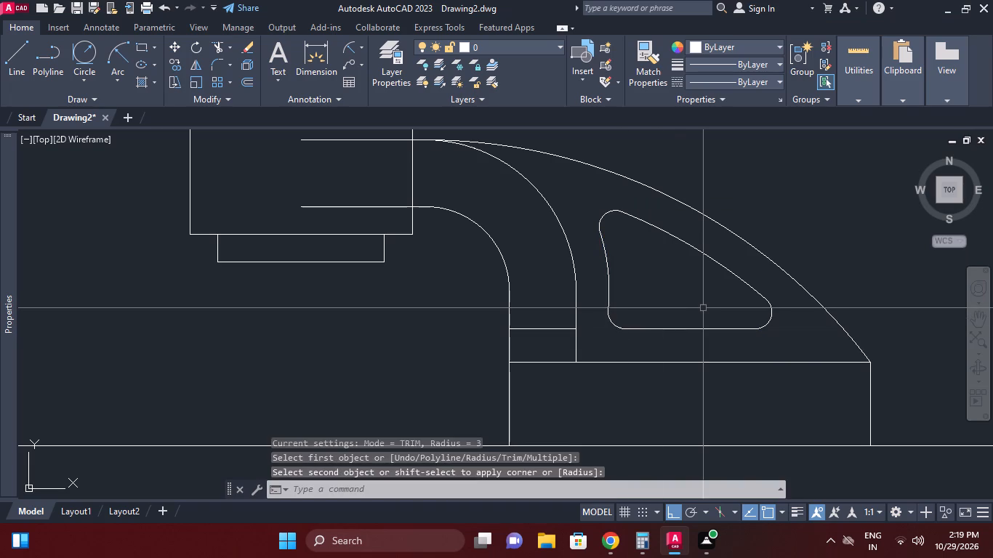
Draw two vertical construction lines through the upper corners at both ends of the base.
scroll(704, 308, down, 1)
middle_click(705, 309)
scroll(705, 311, down, 1)
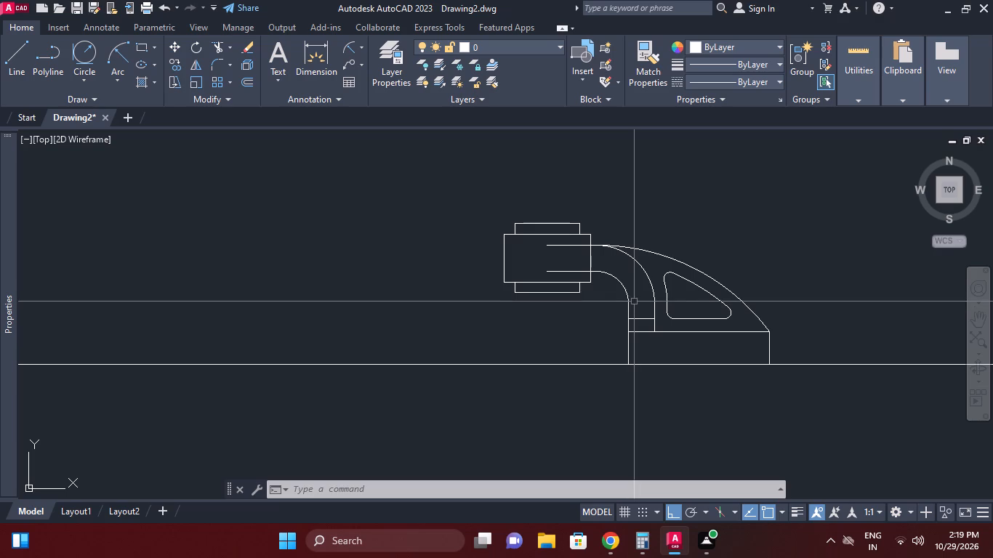
middle_click(589, 281)
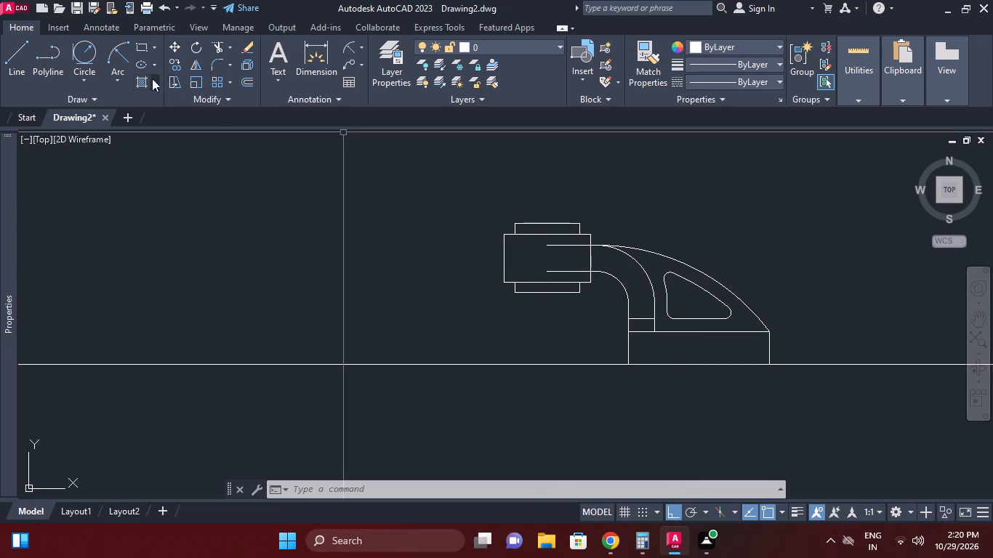
click(102, 98)
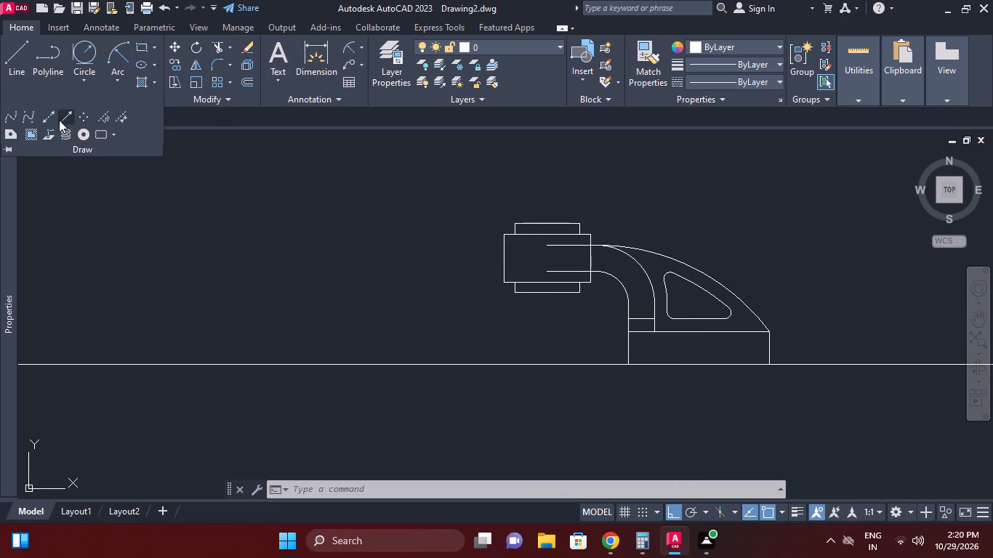
click(44, 116)
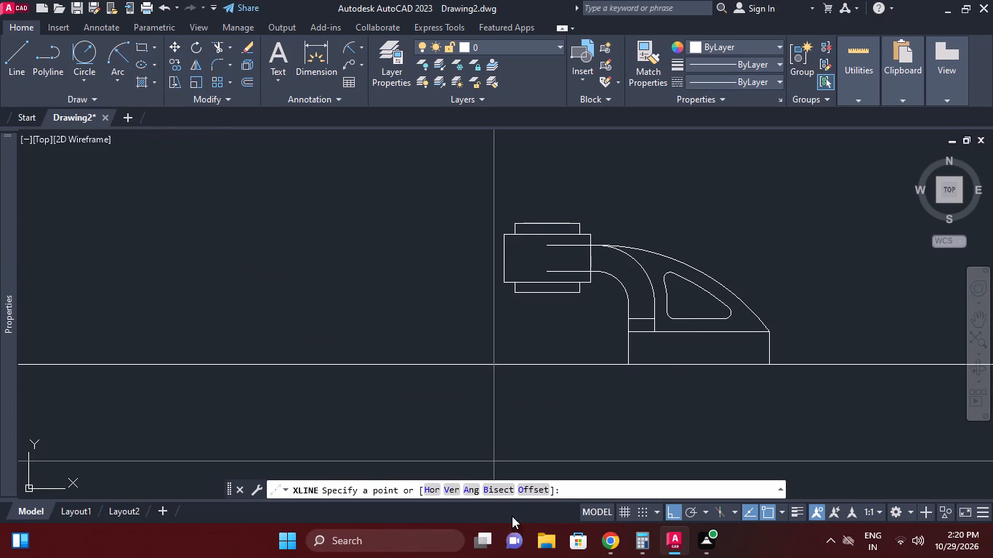
click(449, 490)
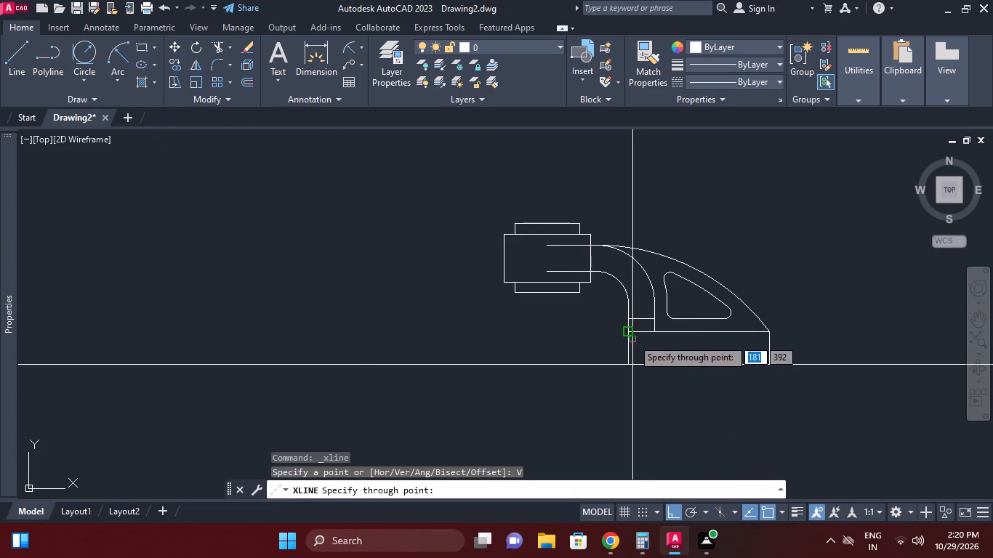
click(627, 336)
click(768, 333)
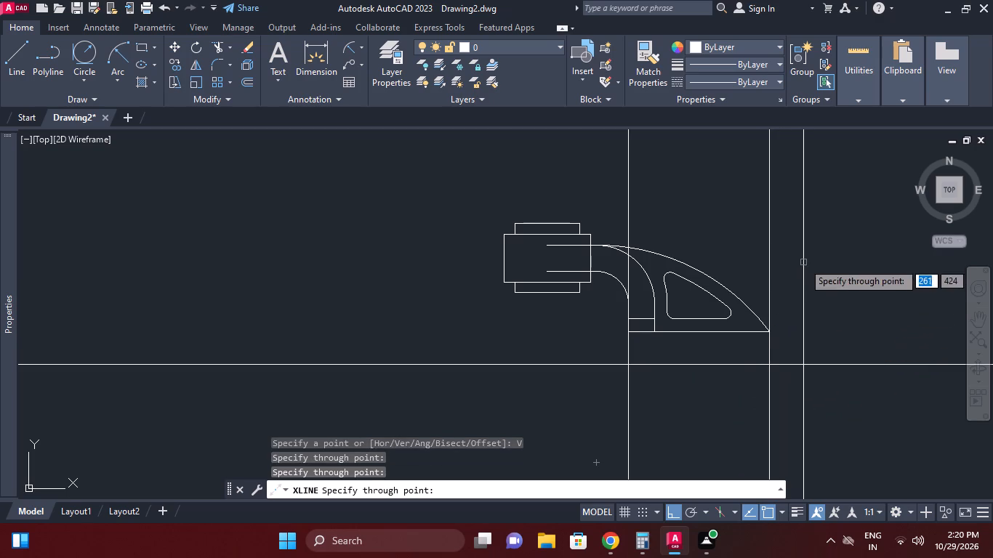
right_click(803, 262)
Change the two vertical construction lines to colour 8 and clear the selection.
click(776, 192)
click(748, 171)
click(691, 184)
click(623, 161)
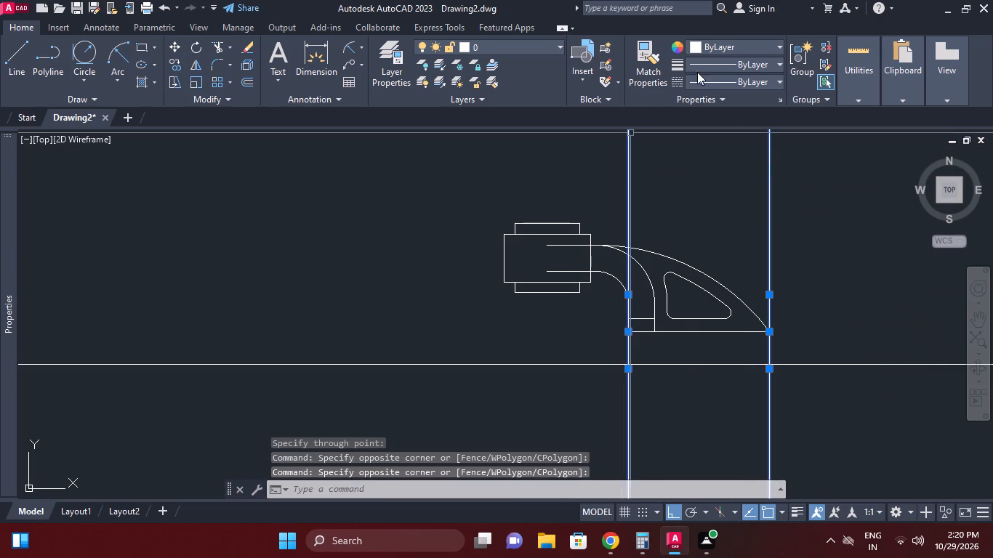
click(736, 44)
click(795, 189)
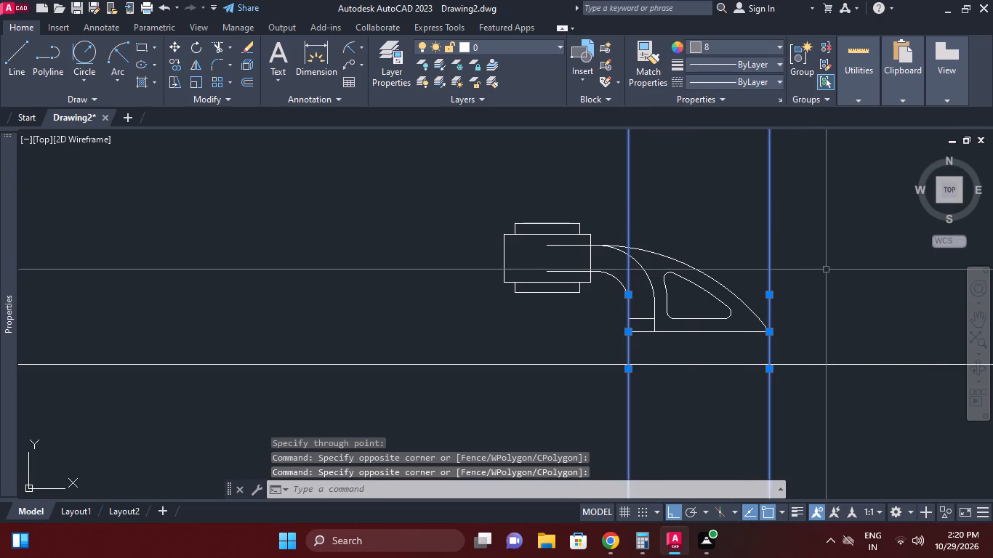
click(854, 293)
click(800, 262)
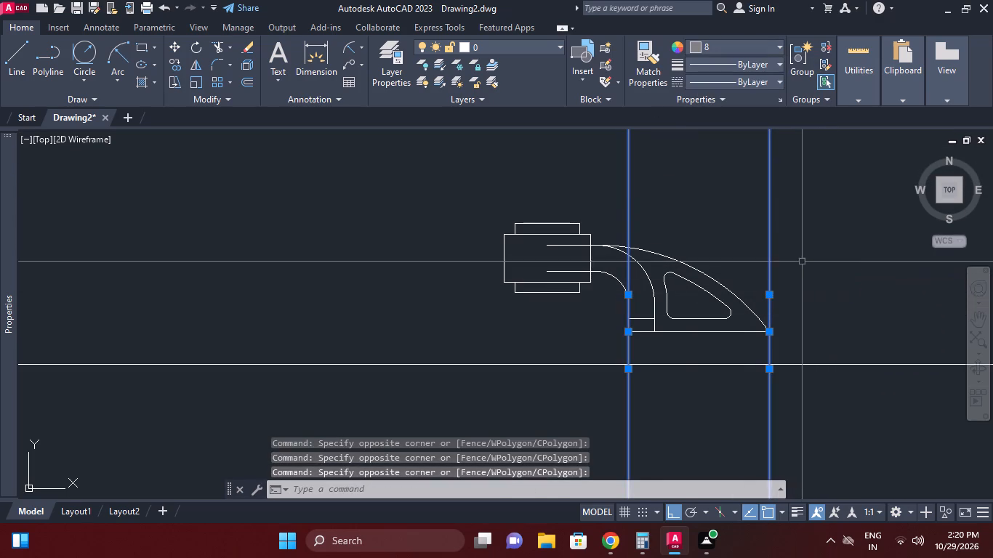
right_click(865, 287)
click(813, 275)
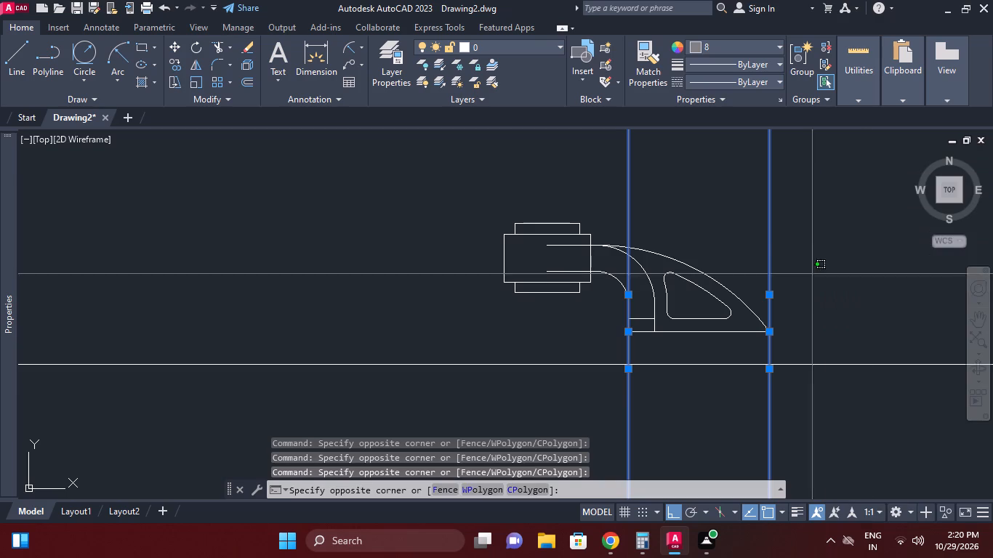
click(808, 286)
right_click(808, 335)
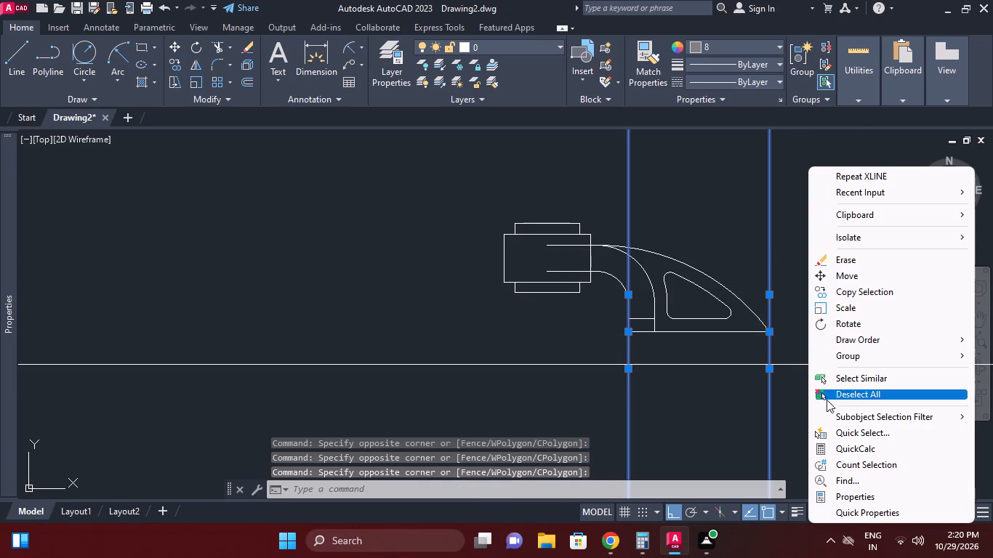
click(840, 393)
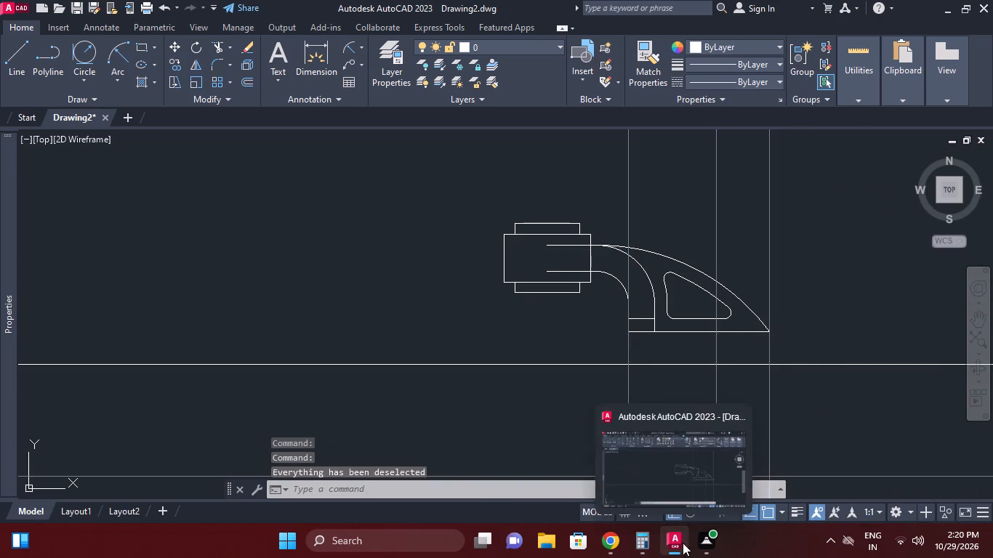
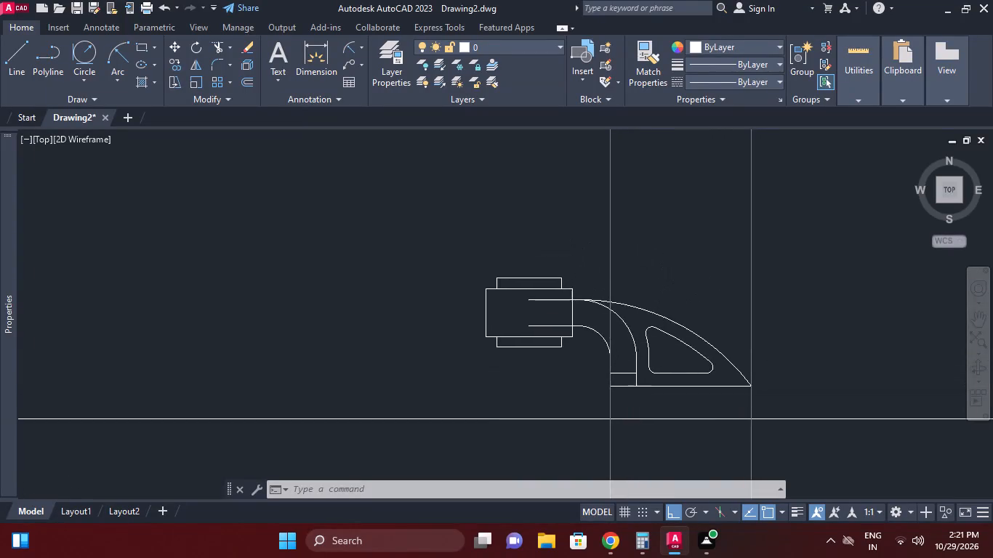
Draw a horizontal construction line above the bracket view, crossing the two vertical construction lines.
middle_drag(662, 324, 648, 408)
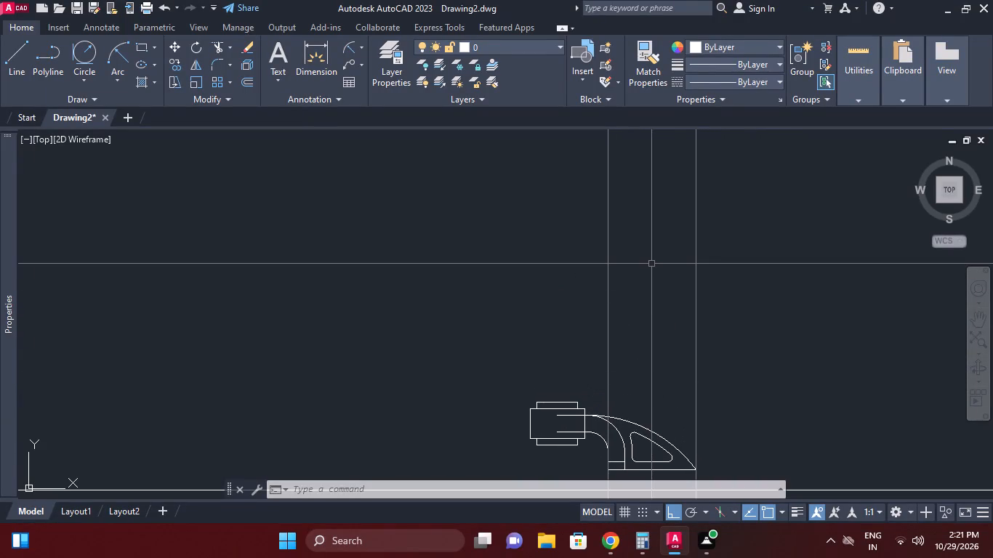
key(Escape)
text(xl h)
key(space)
click(644, 277)
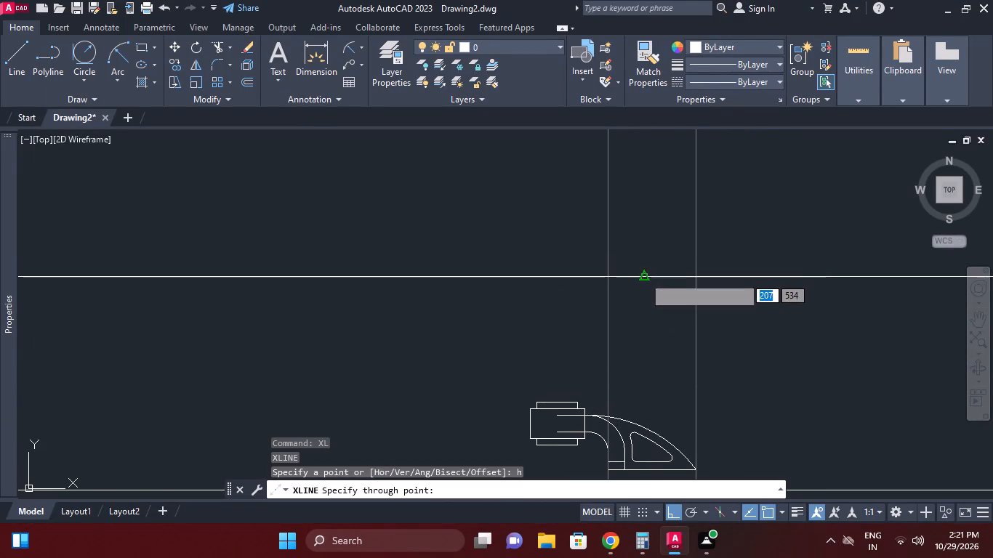
right_click(728, 308)
Match the properties of the vertical construction line at the base's outer end onto the new horizontal construction line.
click(734, 310)
click(641, 299)
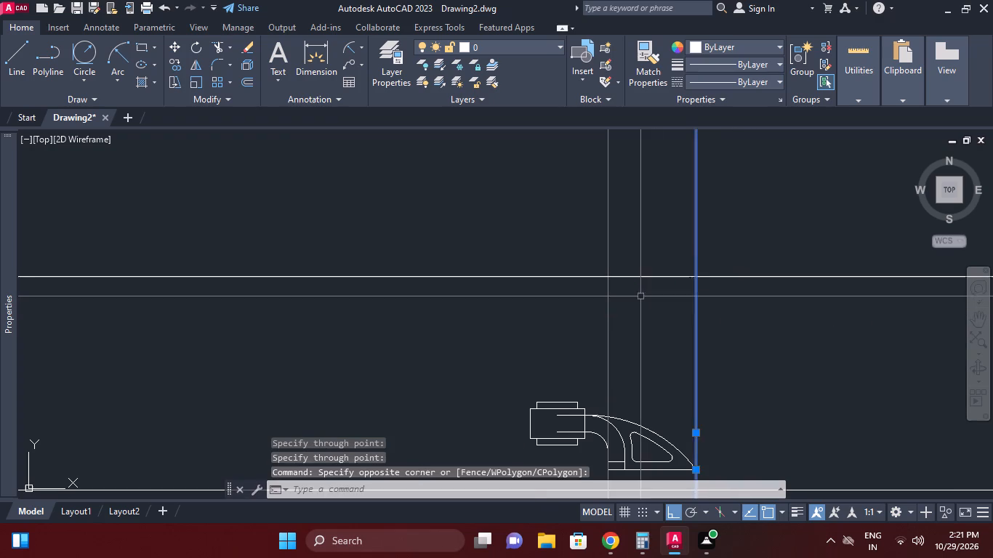
click(654, 87)
click(640, 299)
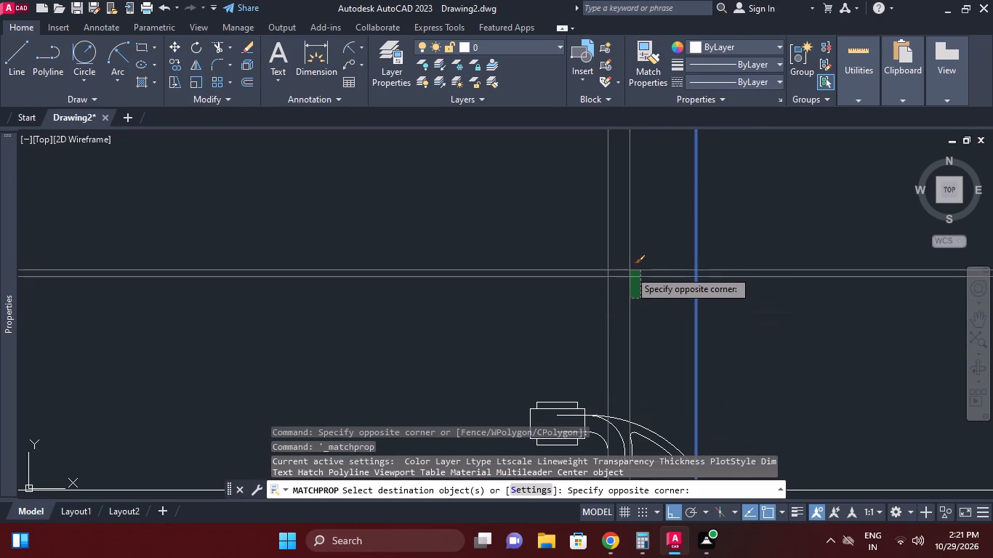
click(630, 270)
right_click(631, 264)
click(659, 270)
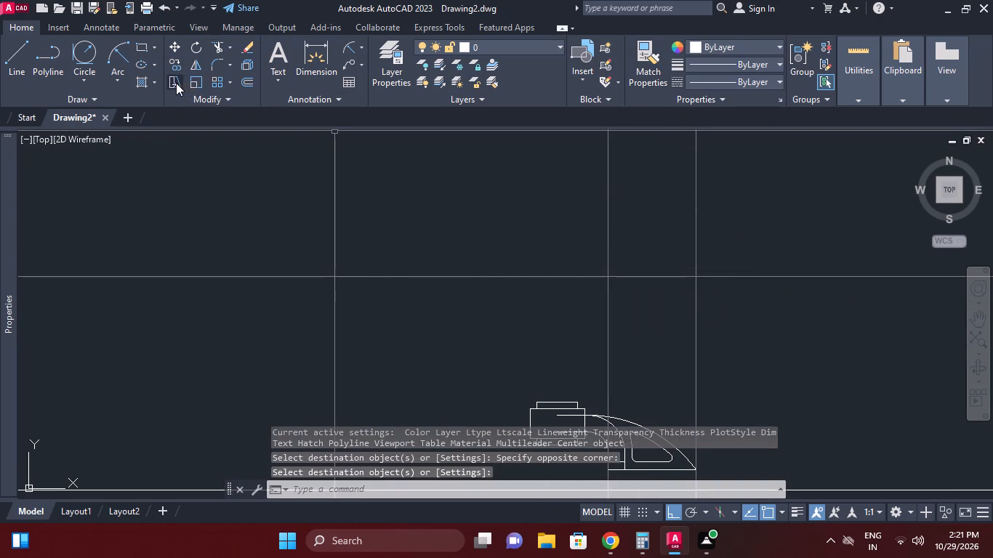
Offset the horizontal construction line 100 mm upward.
click(247, 81)
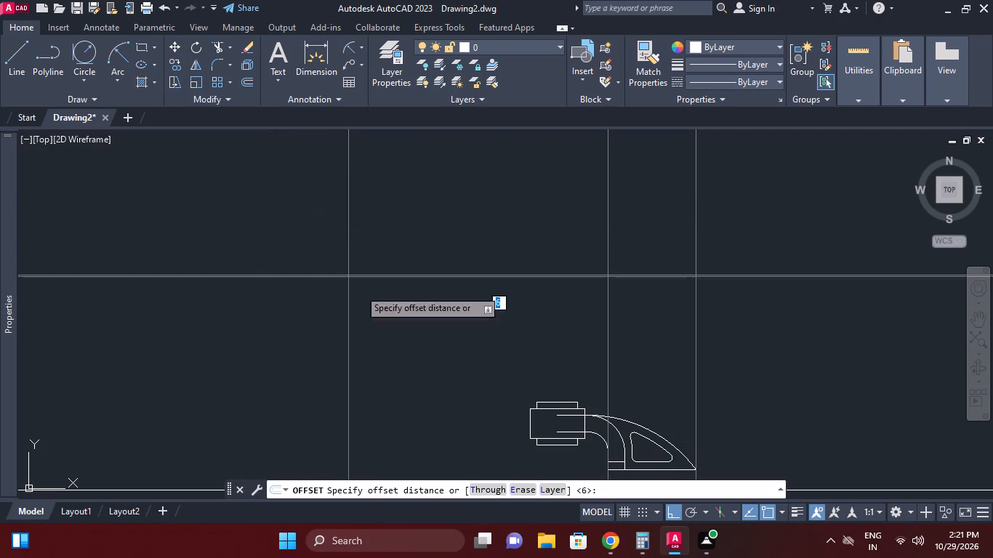
text(100)
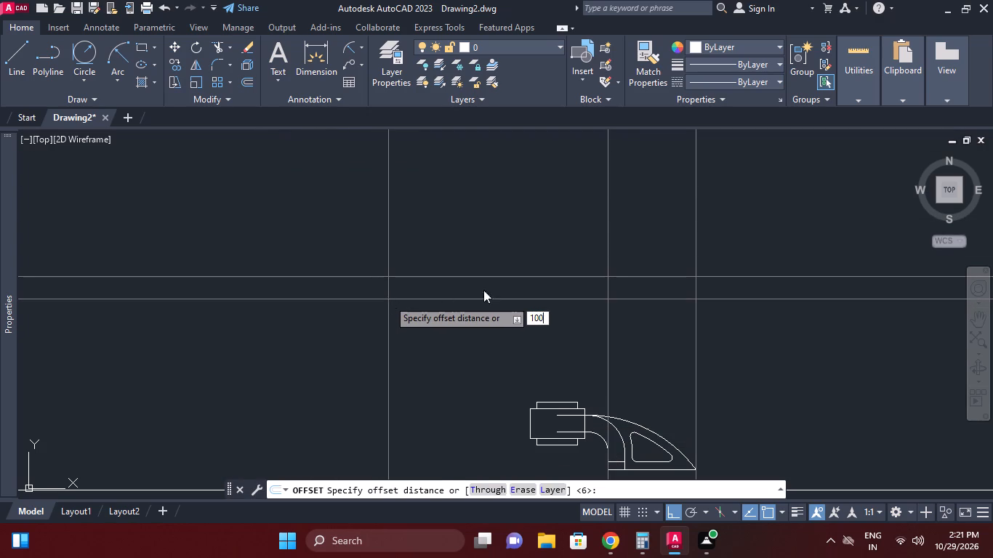
key(Return)
click(672, 275)
click(660, 222)
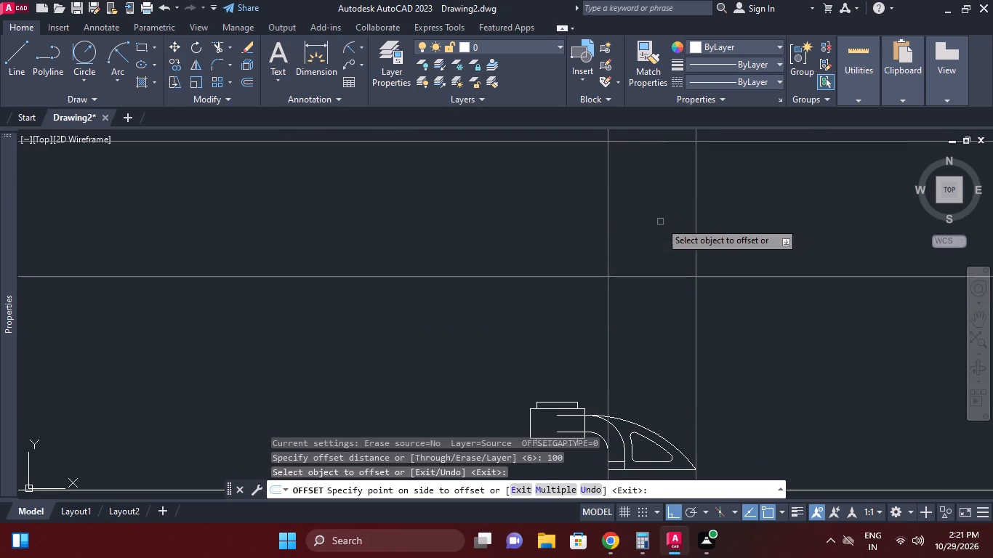
middle_drag(659, 207, 643, 246)
right_click(733, 230)
click(776, 238)
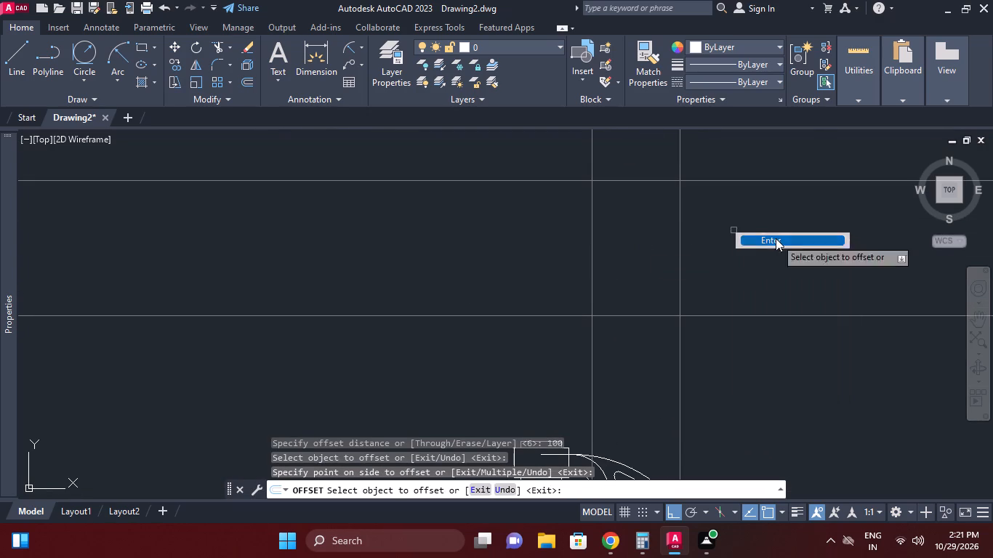
Draw a 65 by 100 mm rectangle between opposite intersections of the horizontal and vertical construction lines.
click(140, 52)
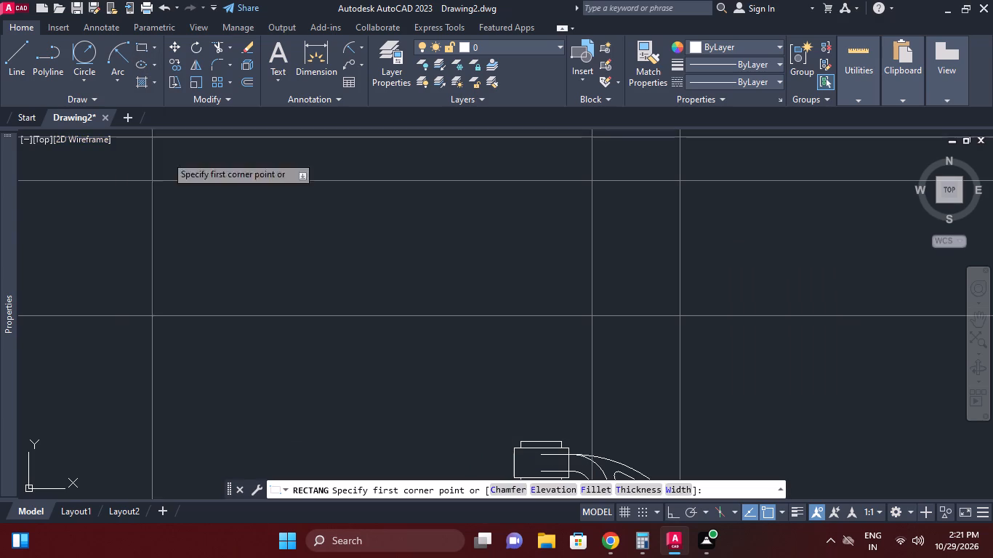
click(594, 180)
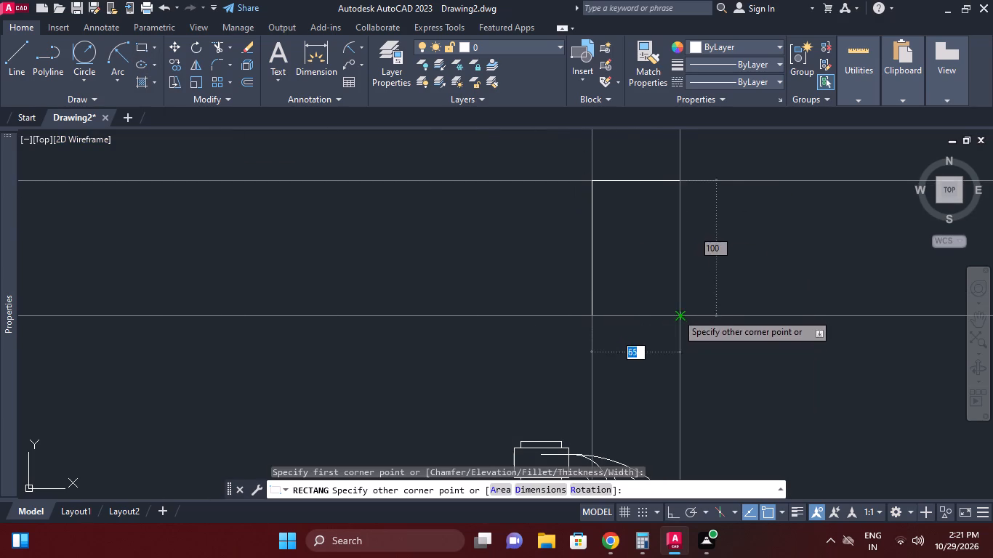
click(677, 313)
Erase the two horizontal and two vertical grey construction lines around the rectangle.
middle_drag(717, 267, 704, 259)
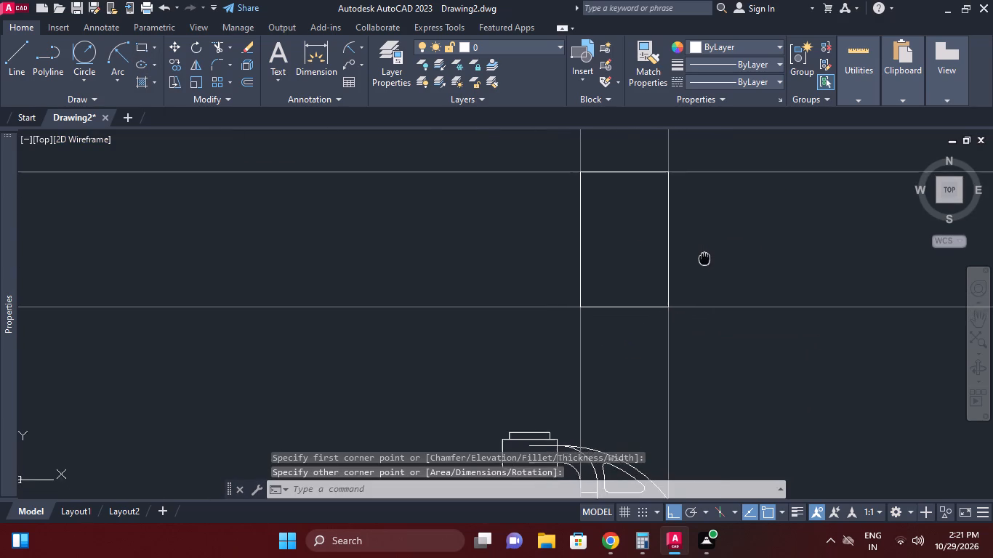
middle_drag(704, 259, 700, 209)
scroll(700, 209, down, 1)
middle_drag(700, 209, 699, 254)
middle_drag(699, 254, 699, 282)
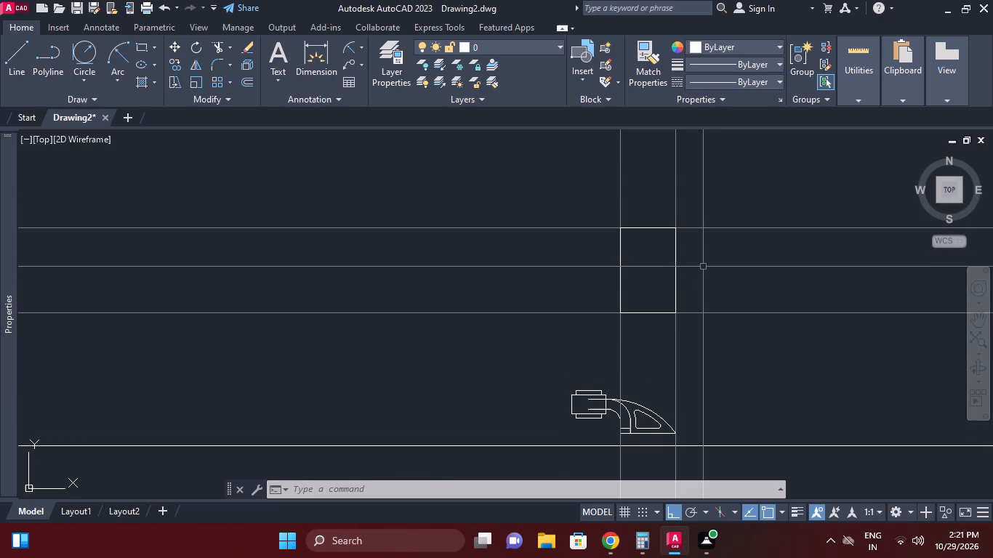
drag(710, 328, 707, 315)
click(693, 219)
click(684, 186)
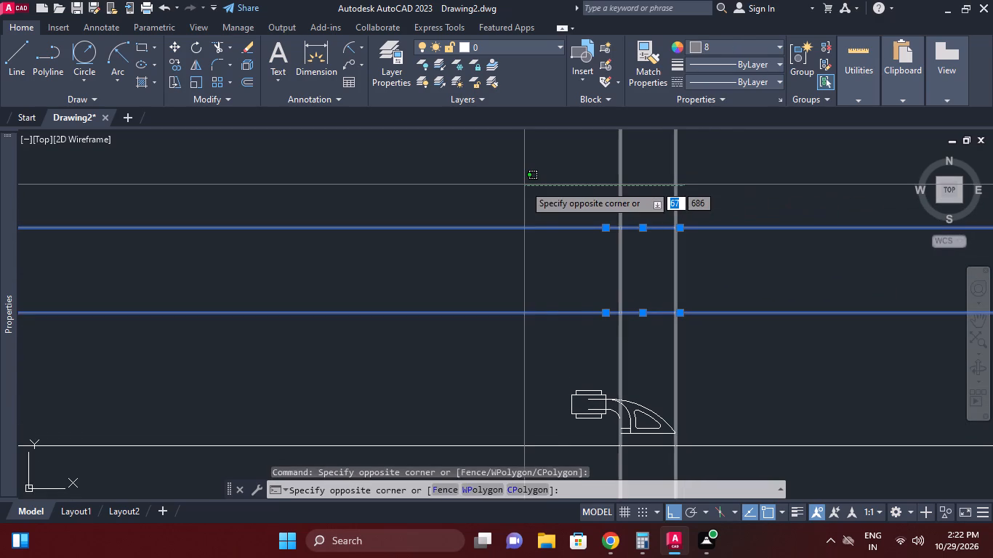
click(524, 185)
right_click(556, 194)
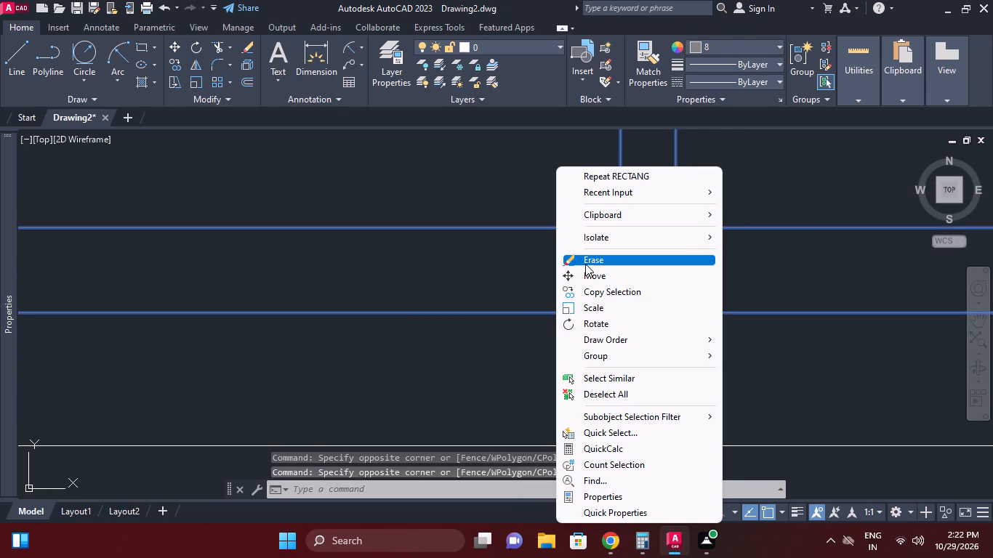
click(585, 264)
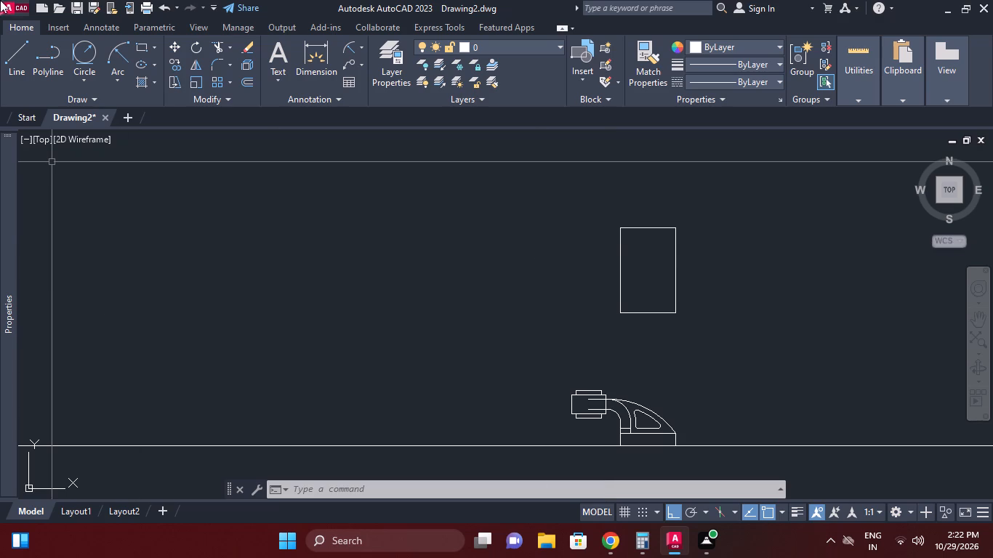
Fillet the upper-left corner of the rectangle with a 13 mm radius.
click(212, 62)
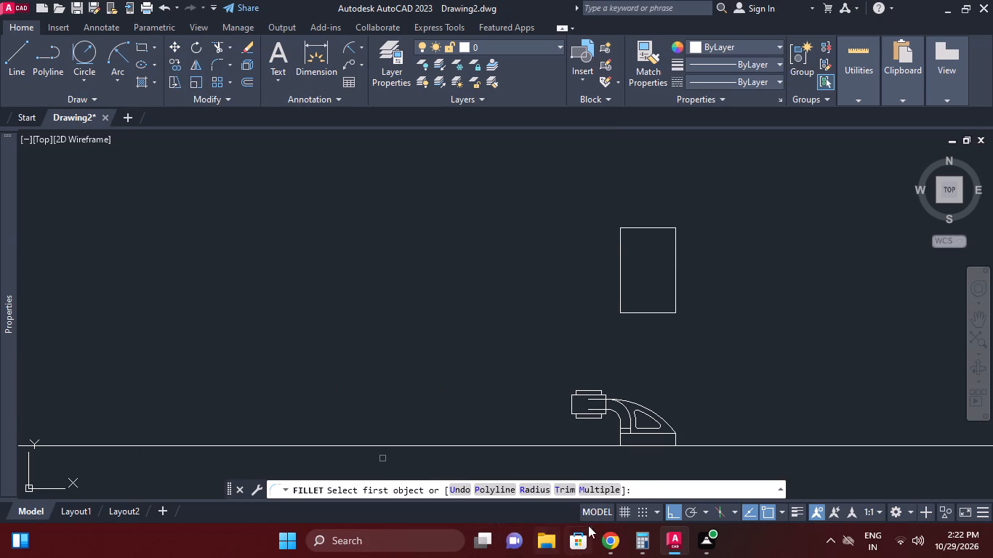
click(535, 488)
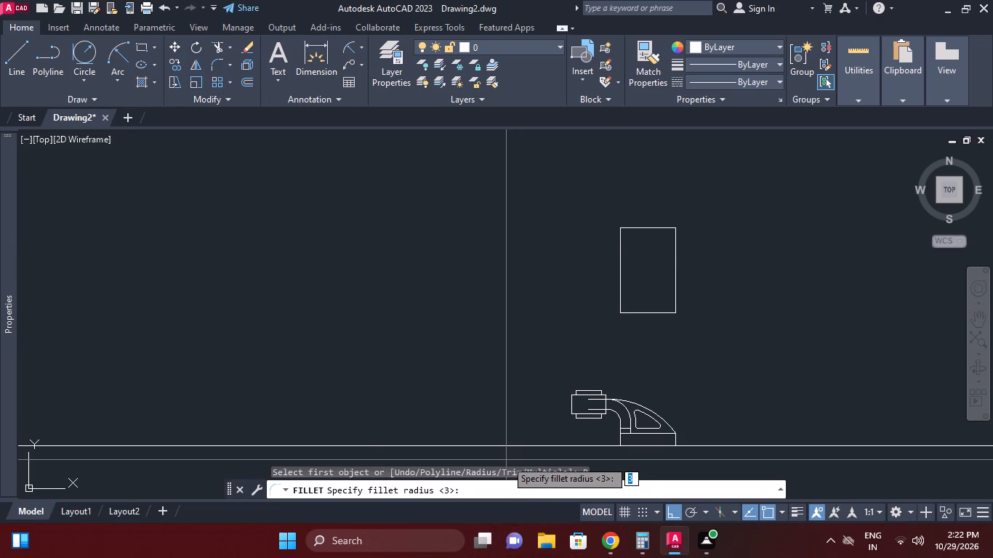
text(13)
key(Return)
scroll(577, 259, up, 4)
scroll(720, 317, down, 2)
middle_drag(691, 313, 616, 349)
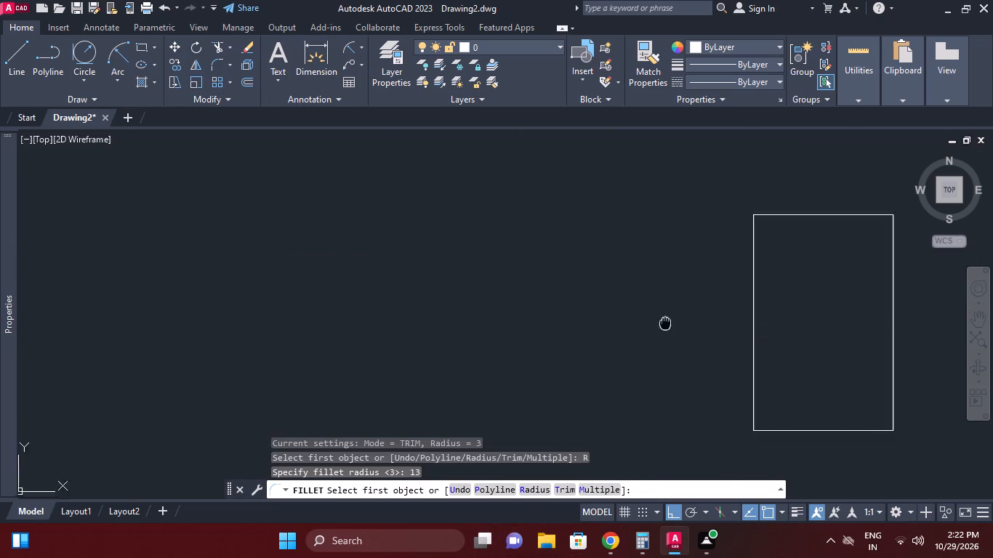
scroll(616, 349, down, 1)
middle_drag(616, 349, 507, 421)
click(558, 373)
click(568, 357)
click(557, 371)
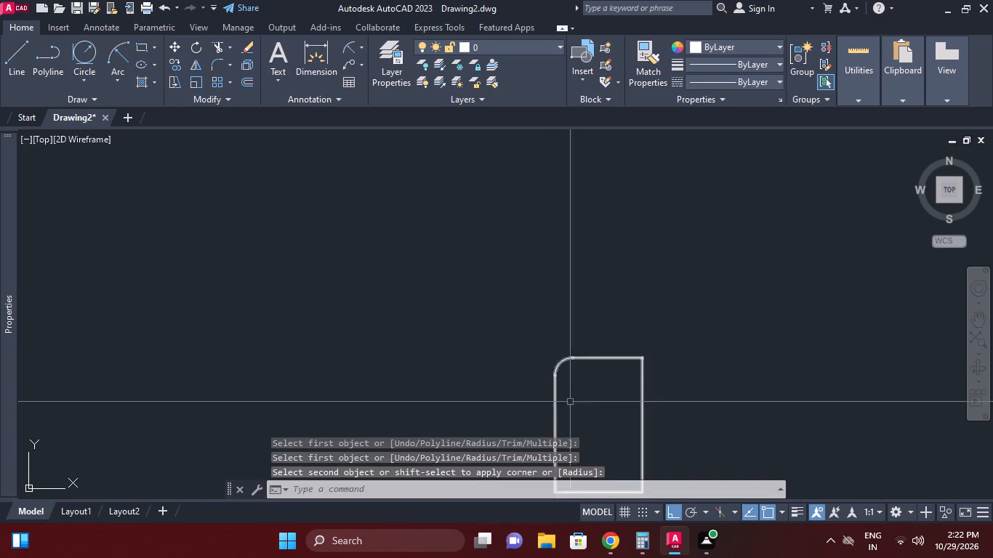
Fillet the upper-right corner of the rectangle with the same 13 mm radius.
right_click(592, 401)
click(663, 125)
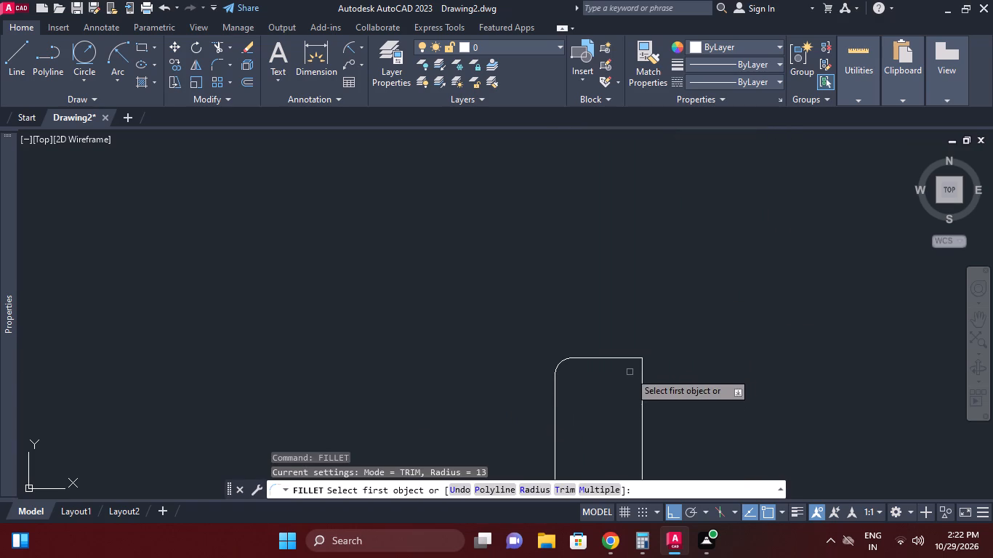
click(630, 361)
click(633, 358)
click(640, 375)
Fillet the lower-right and lower-left corners of the rectangle with the same 13 mm radius.
middle_drag(680, 383, 686, 253)
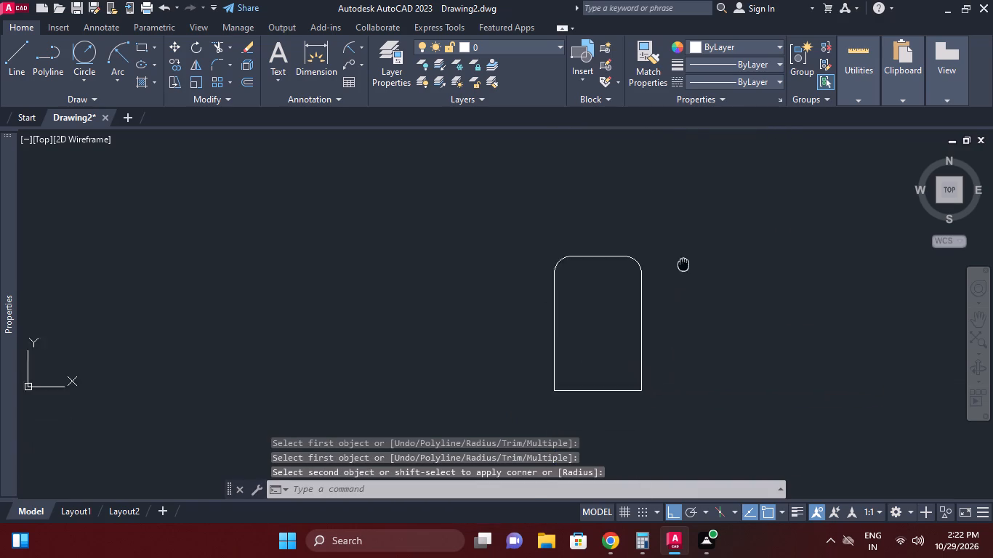
right_click(693, 341)
click(743, 56)
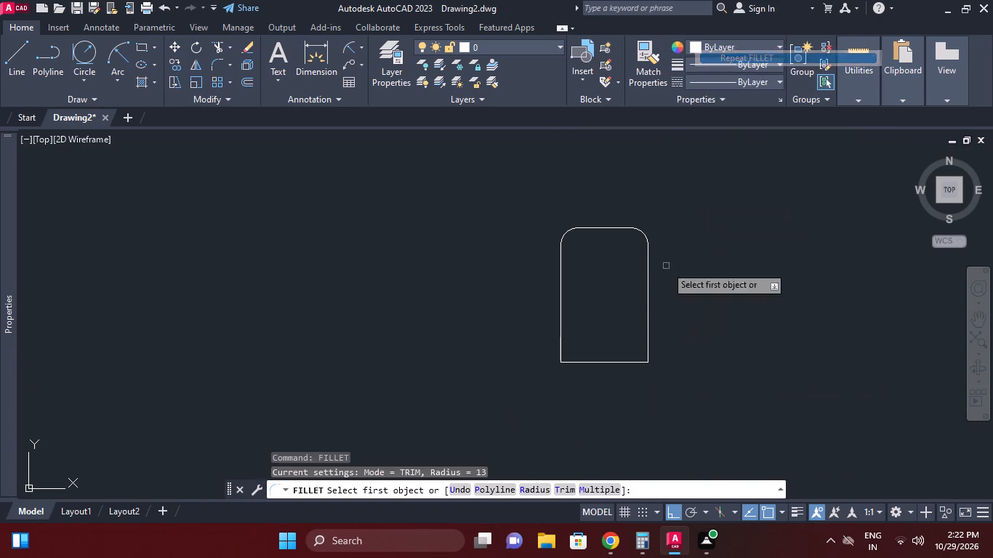
scroll(653, 352, up, 2)
click(622, 379)
click(638, 355)
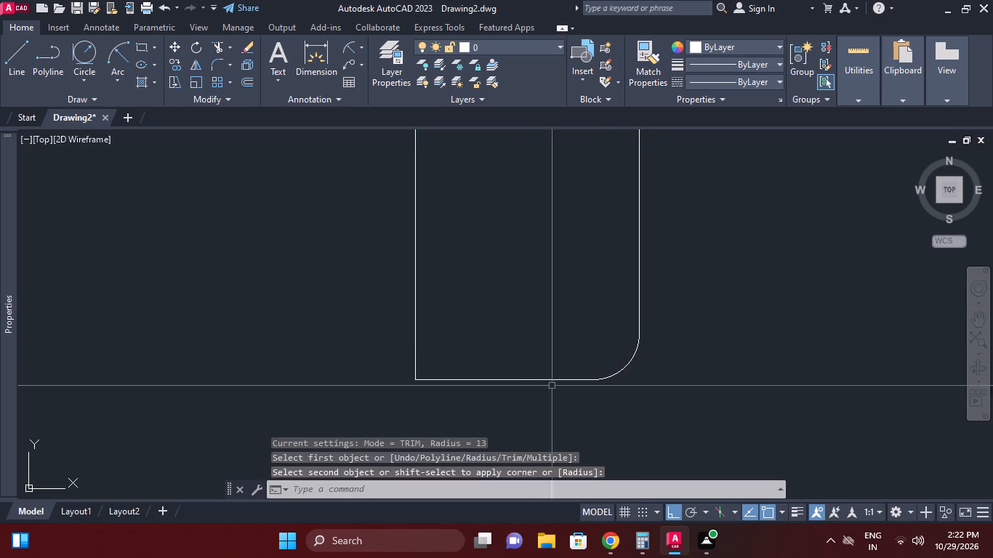
right_click(520, 395)
click(560, 110)
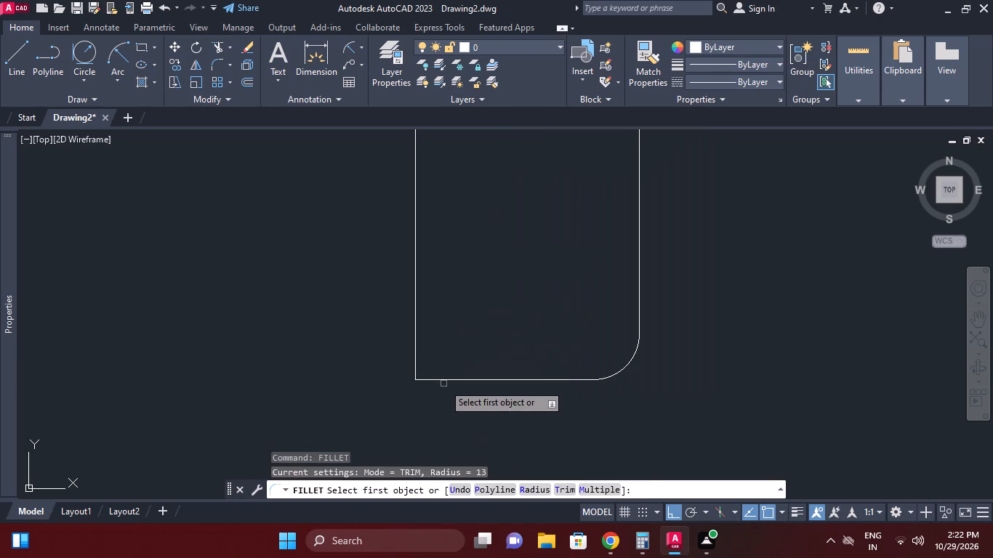
click(443, 382)
click(419, 328)
click(414, 320)
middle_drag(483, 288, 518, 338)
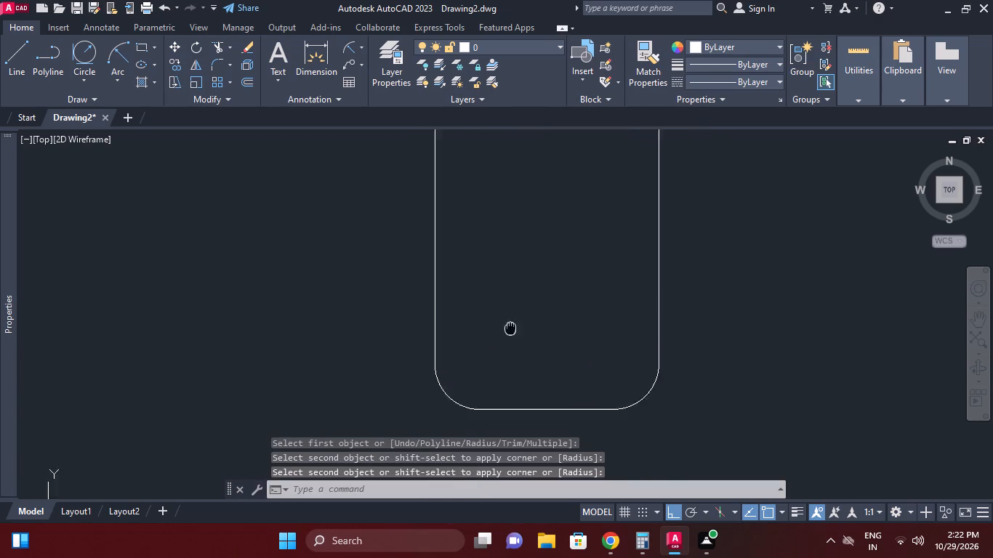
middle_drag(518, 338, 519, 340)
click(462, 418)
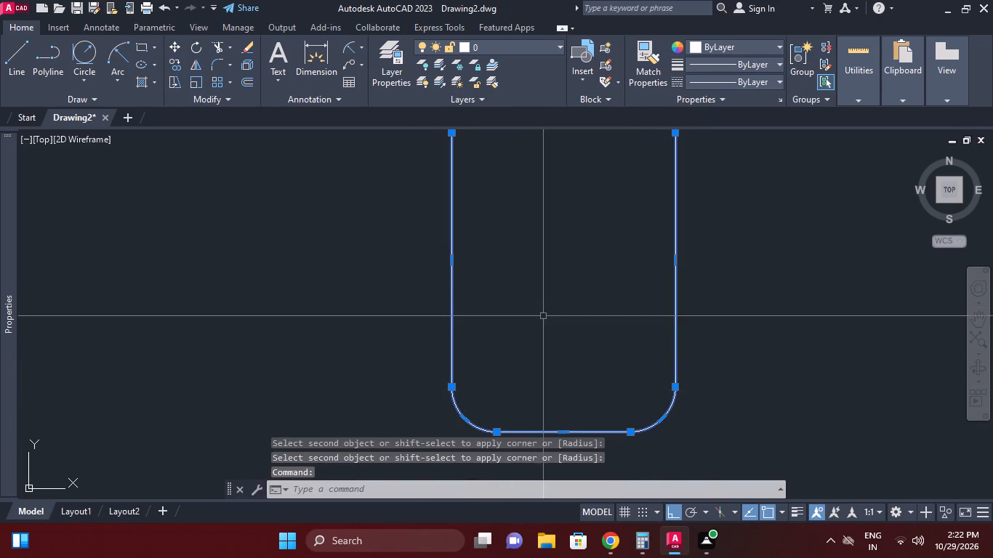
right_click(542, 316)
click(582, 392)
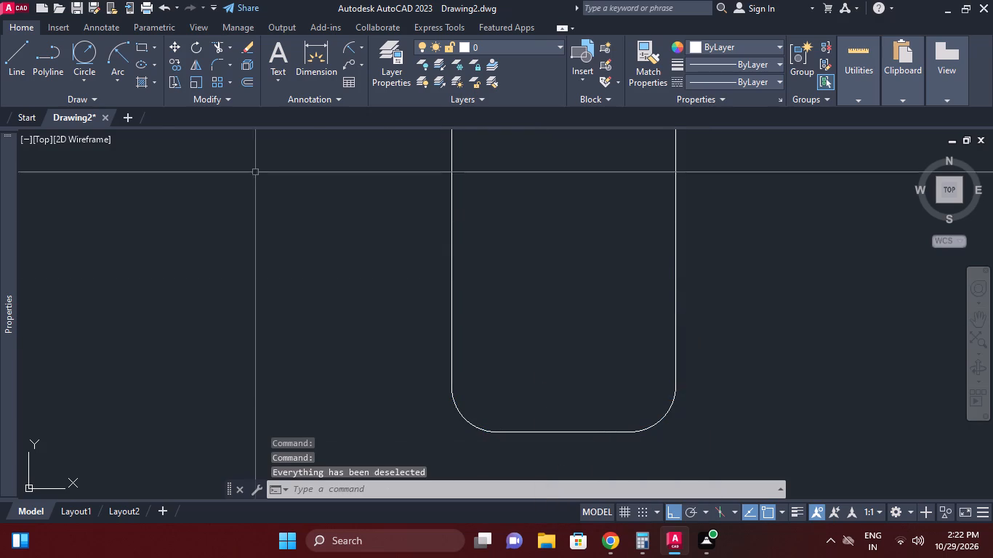
Draw a 20 mm diameter circle centred on the centre of the plate's lower-left corner fillet.
click(85, 82)
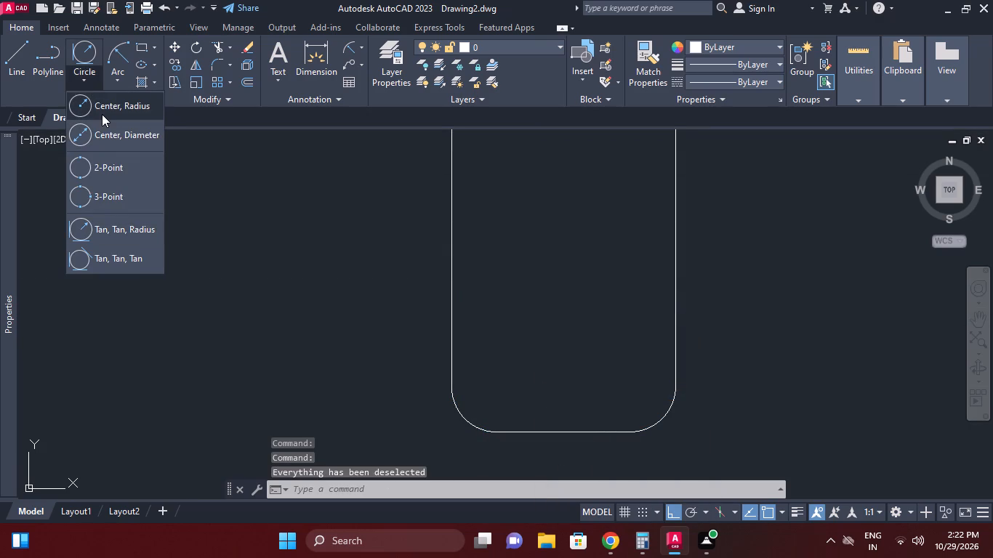
click(105, 124)
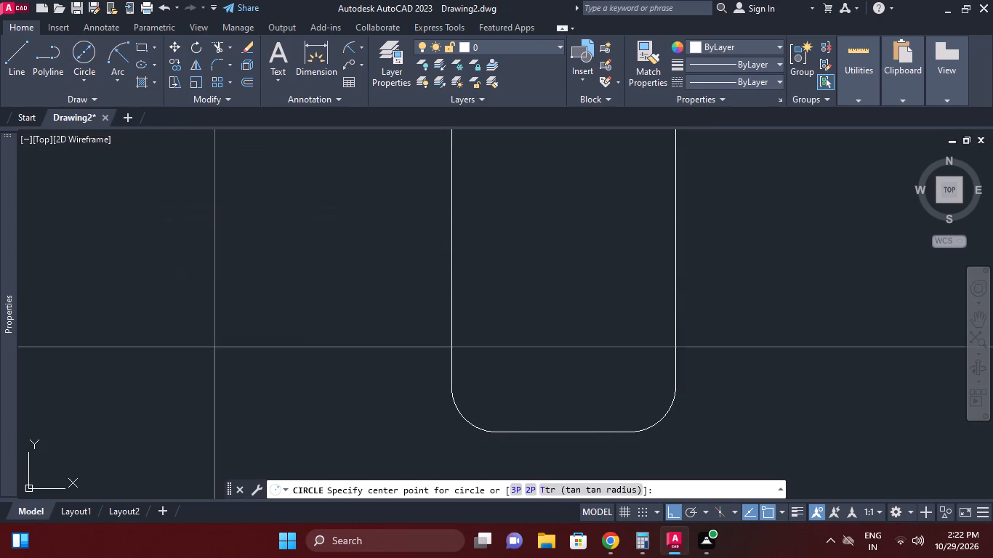
click(494, 389)
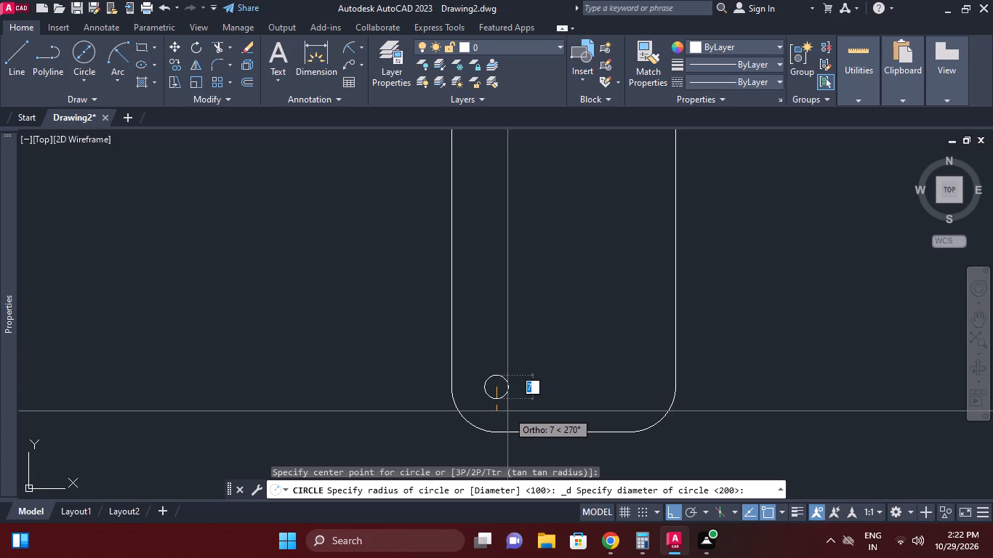
text(20)
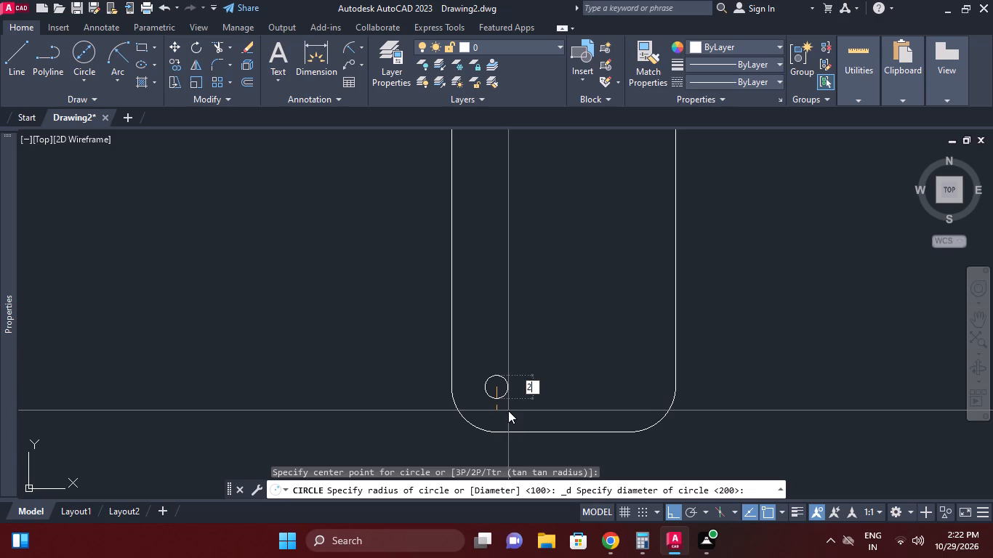
key(Return)
Draw another circle with a 10 mm radius at the same centre as the lower-left circle.
key(Return)
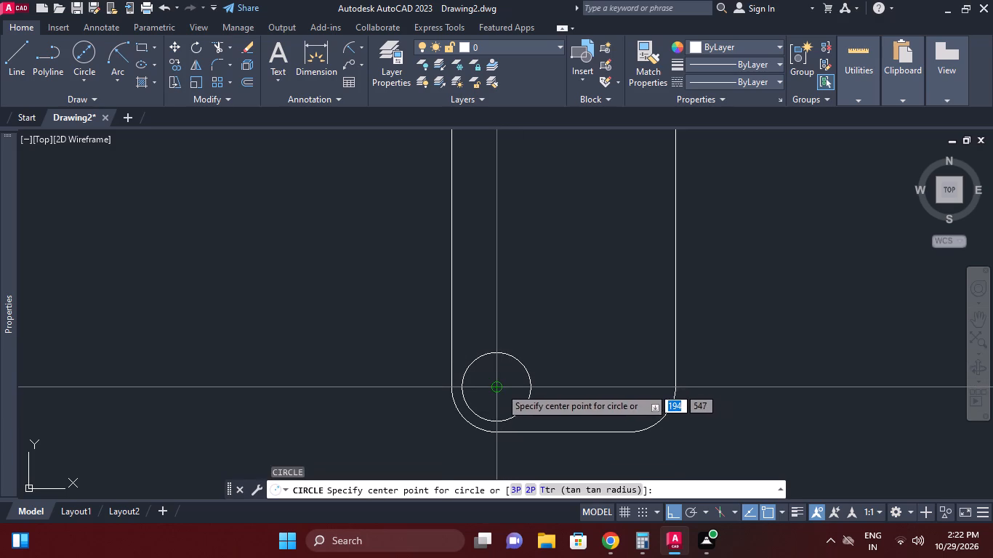
click(500, 387)
text(10)
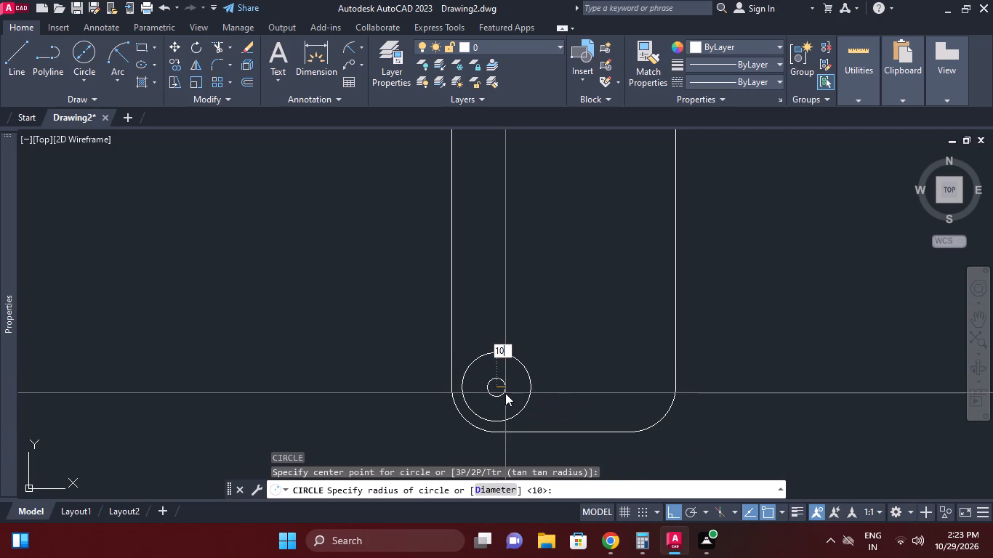
key(Return)
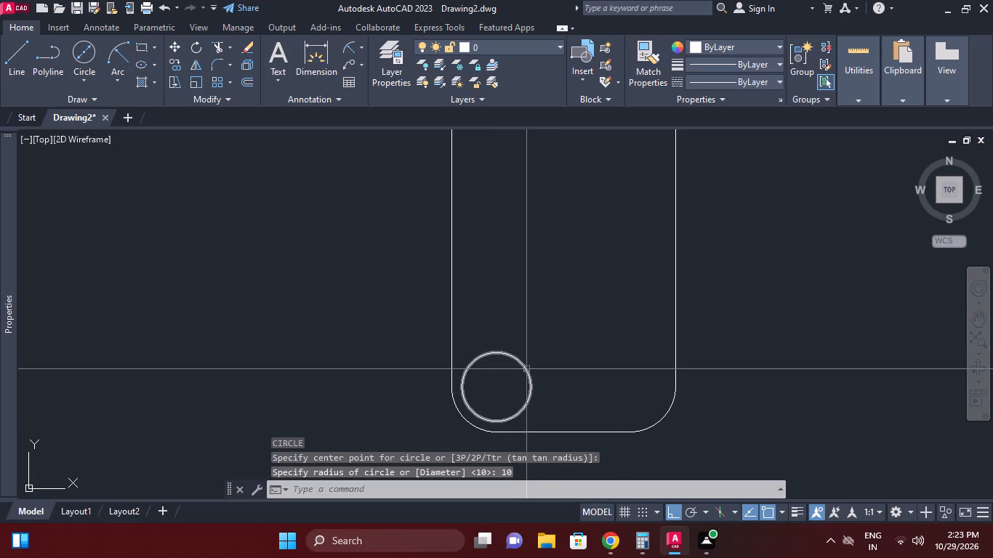
Check the diameter of the plate's lower-left circle with a trial Diameter dimension, without placing it.
click(357, 46)
click(358, 49)
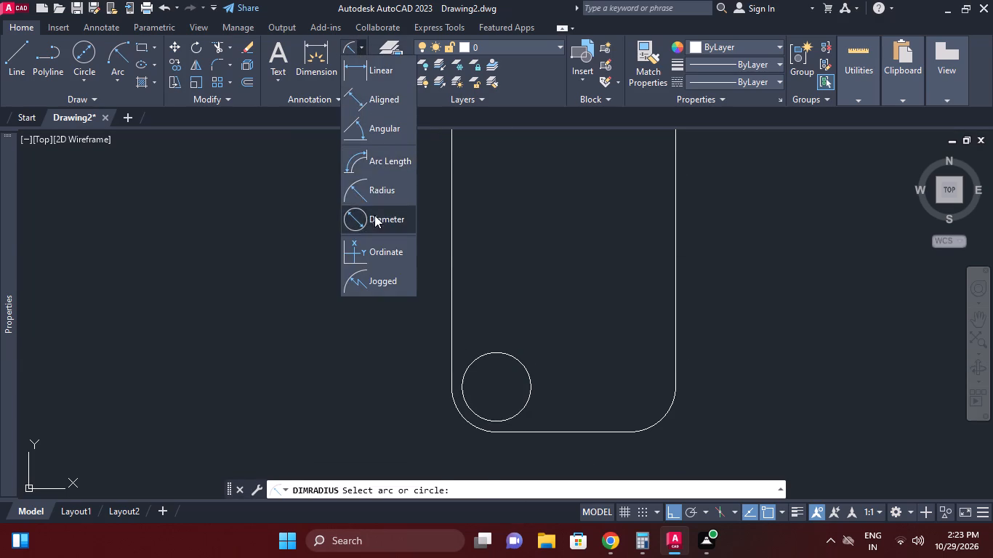
click(374, 215)
click(494, 352)
right_click(512, 315)
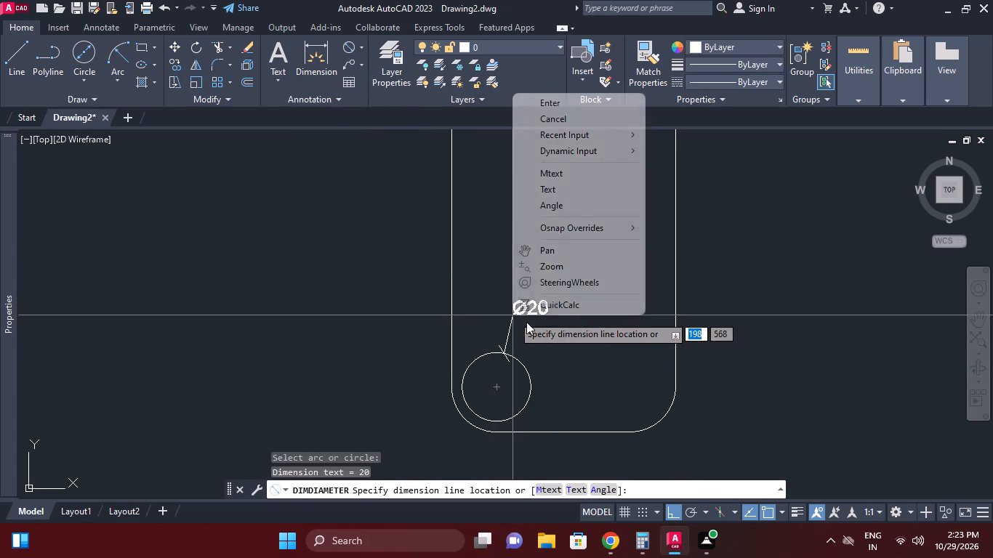
click(553, 118)
Draw a 10 mm diameter circle concentric with the circle in the plate's lower-left corner.
click(88, 64)
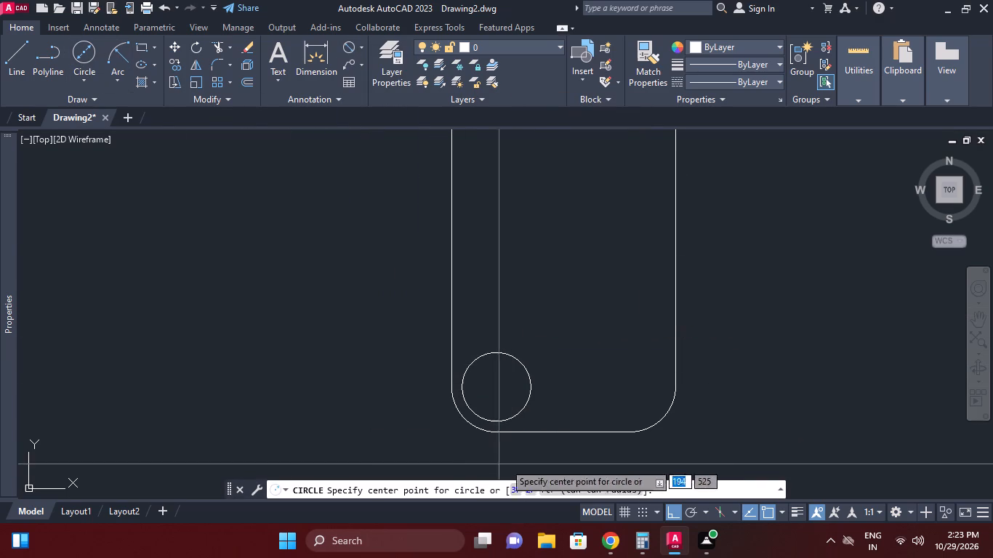
click(494, 387)
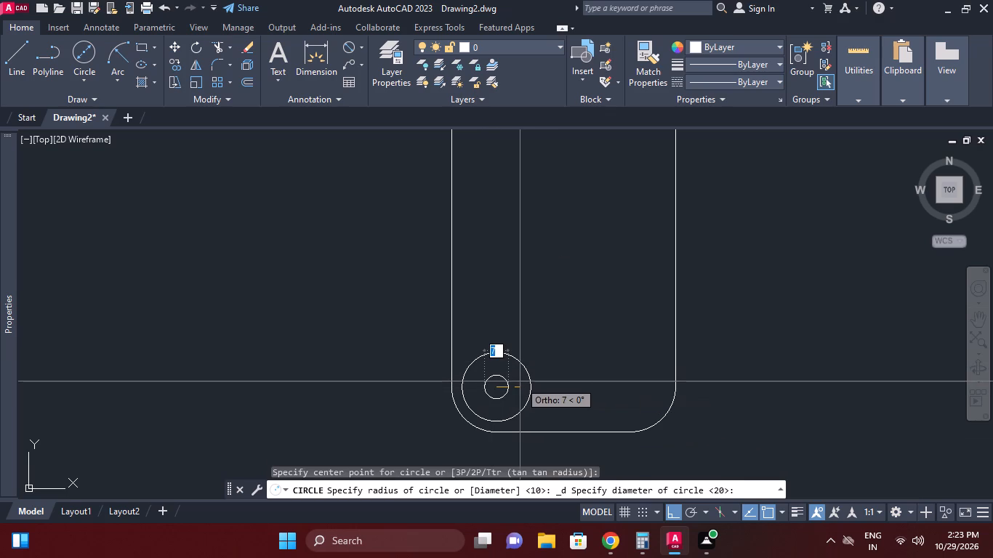
text(10)
key(period)
key(BackSpace)
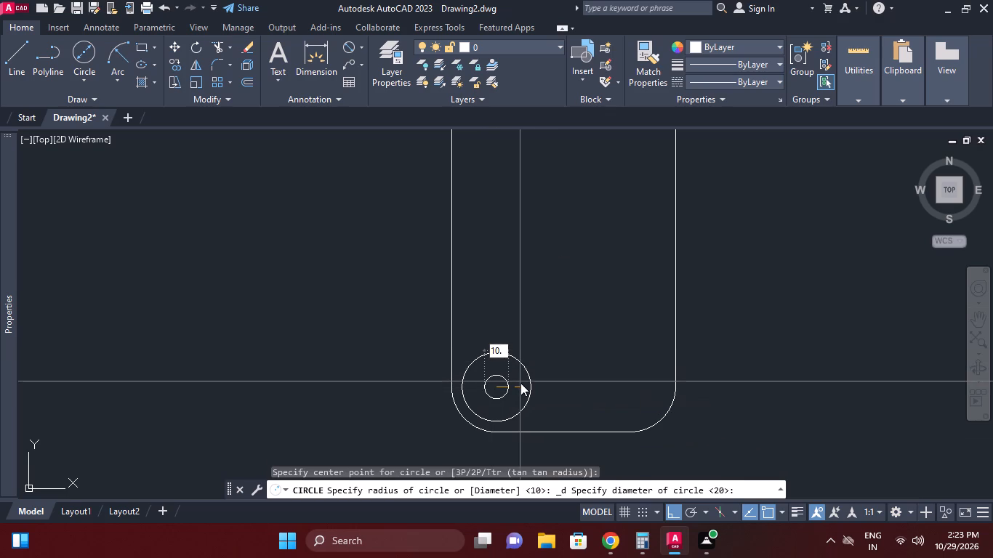
key(Return)
Draw concentric circles of 10 mm and 20 mm diameter at the centre of the plate's lower-right corner fillet.
scroll(555, 291, down, 1)
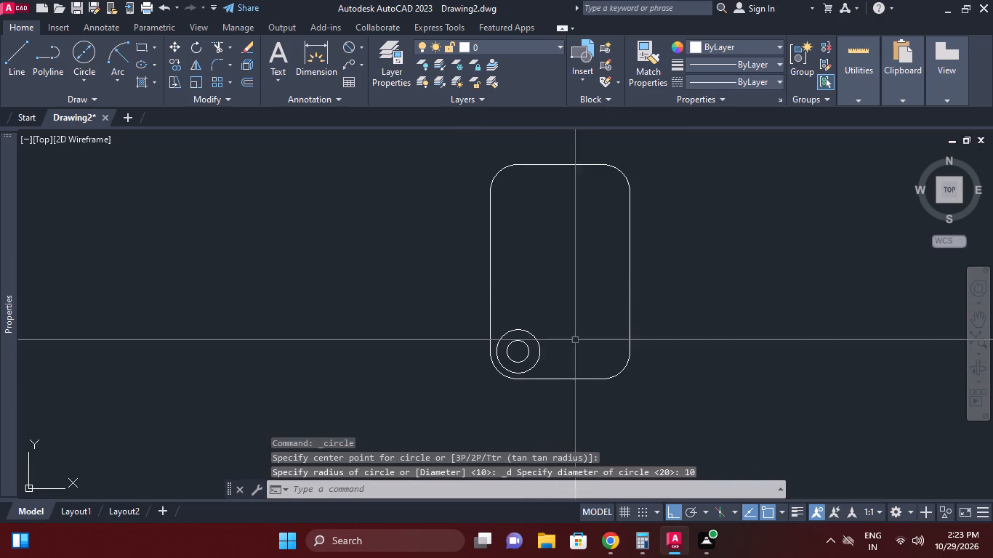
click(104, 53)
click(88, 53)
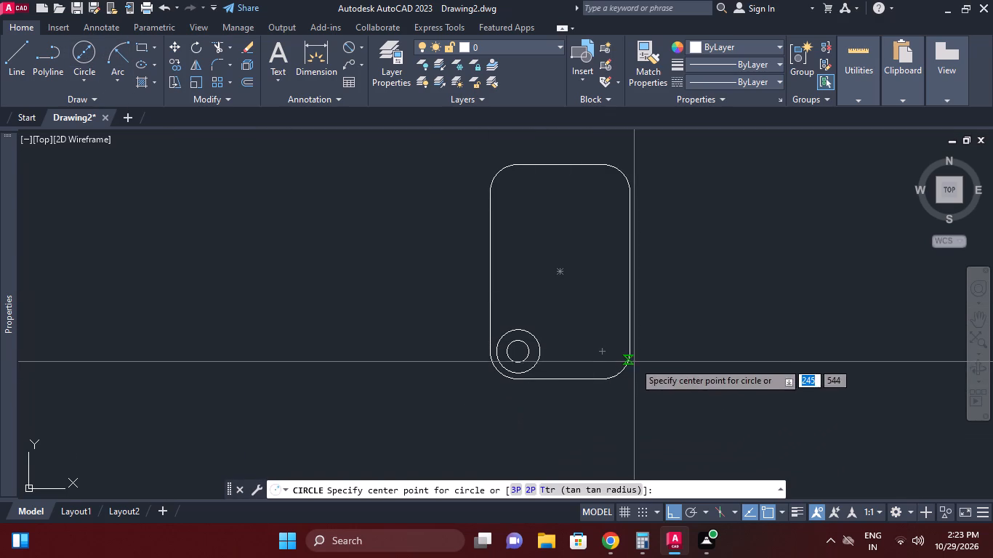
click(599, 350)
text(10)
key(Return)
click(80, 57)
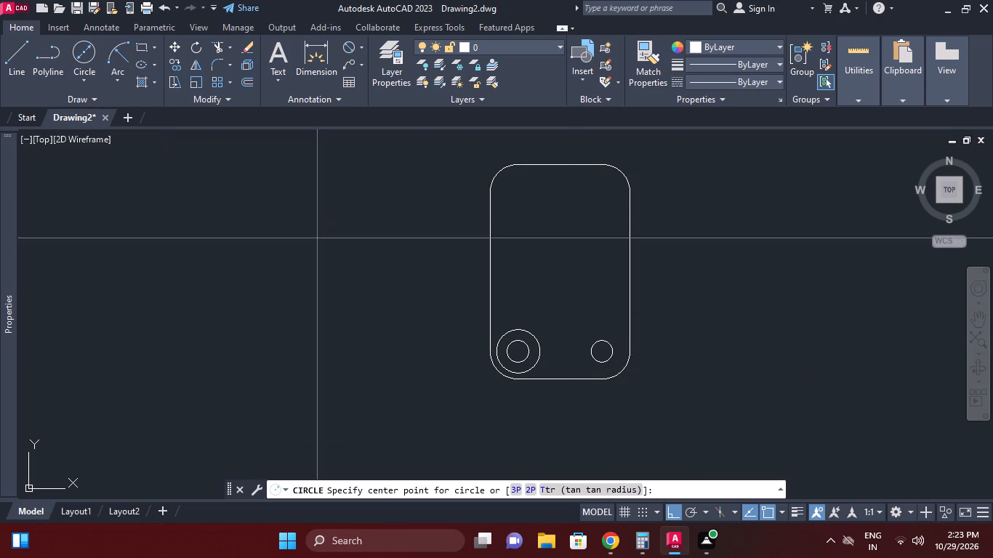
click(604, 350)
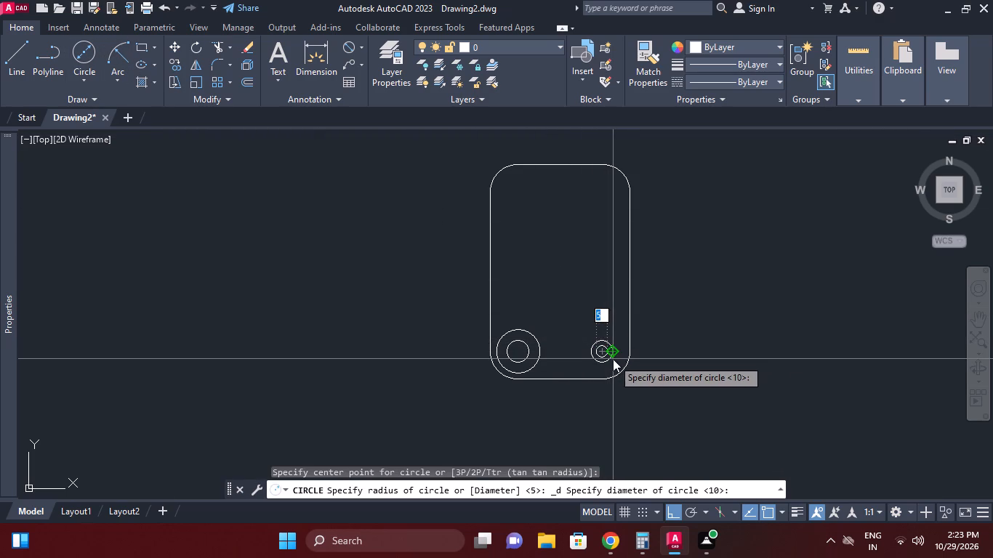
key(2)
key(0)
key(Return)
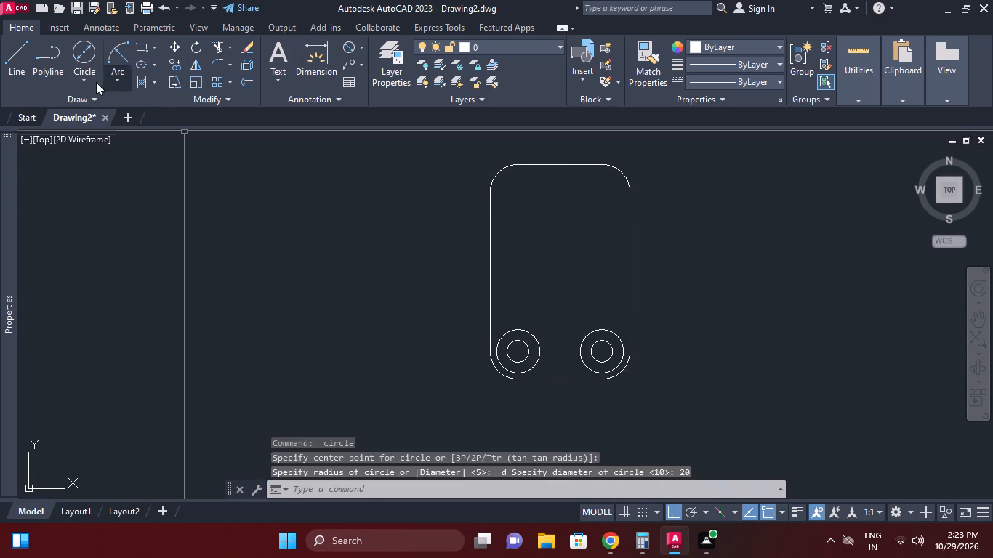
Draw concentric circles of 10 mm and 20 mm diameter at the centre of the plate's upper-left corner fillet.
click(84, 64)
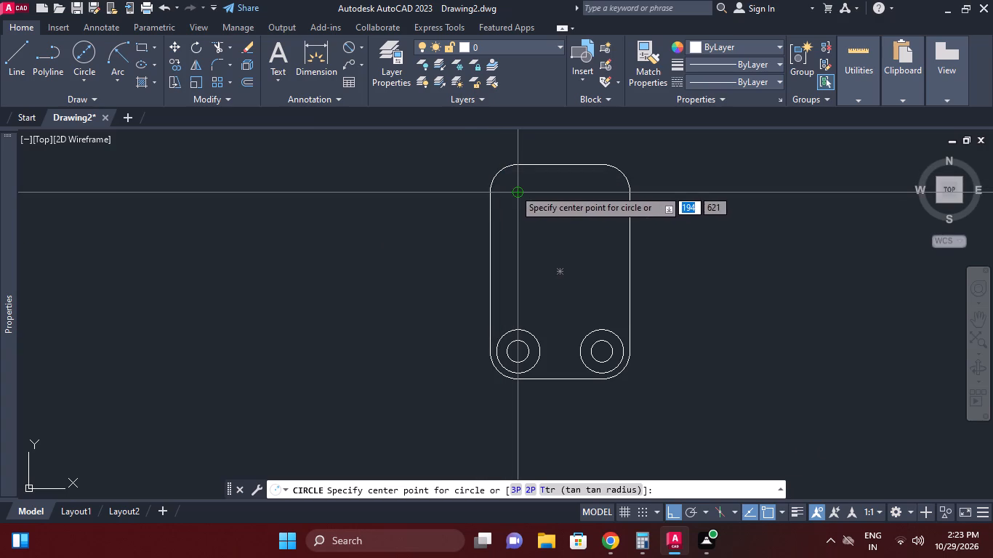
click(517, 194)
key(1)
key(0)
key(Return)
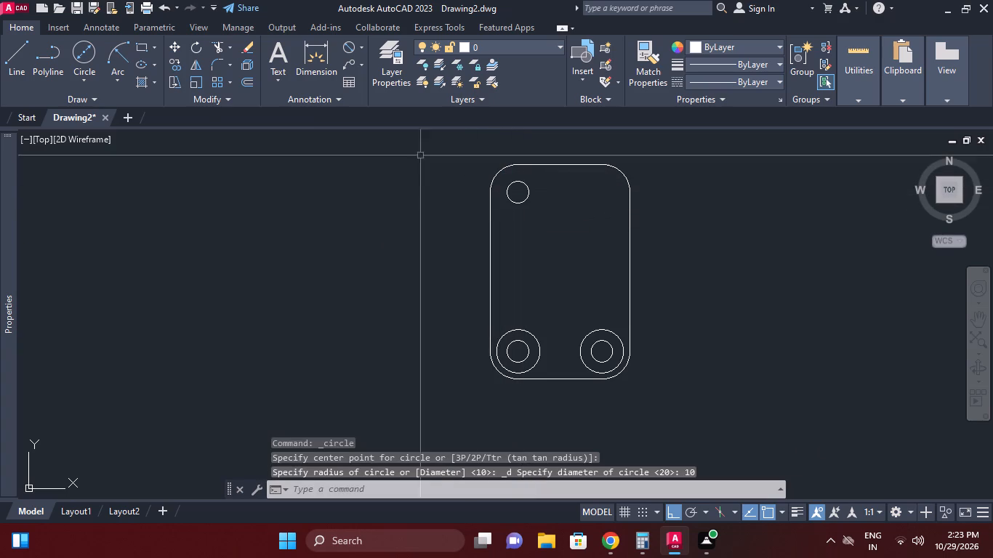
click(82, 49)
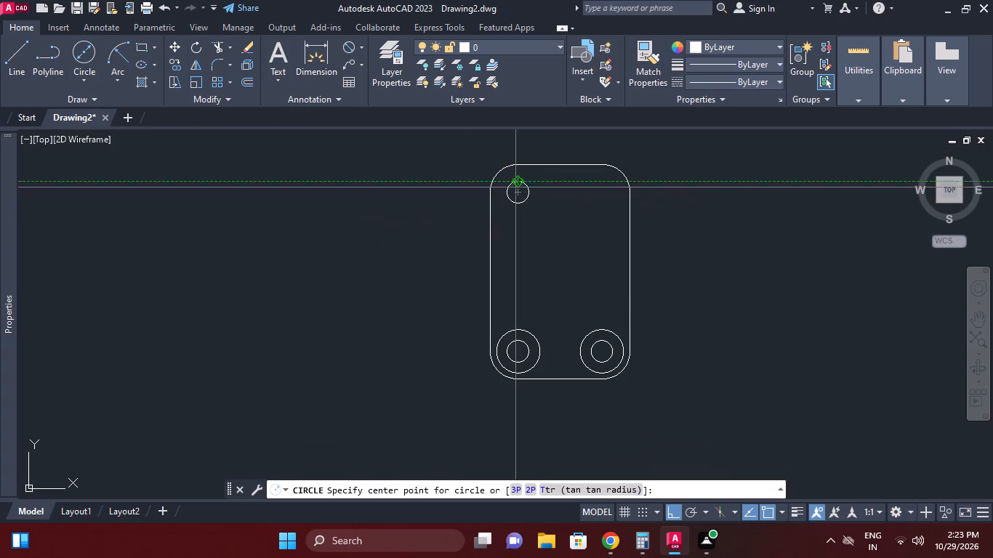
click(516, 193)
text(20)
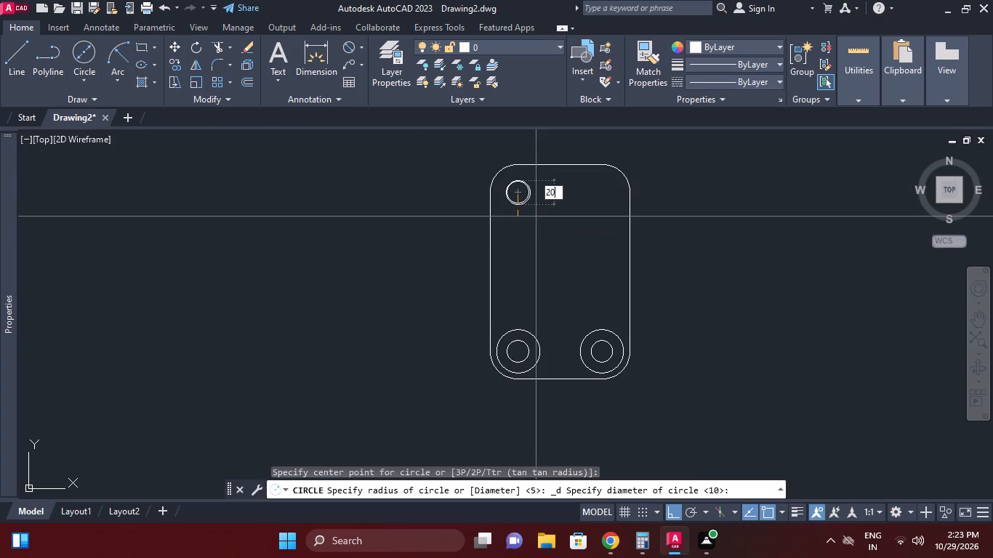
key(Return)
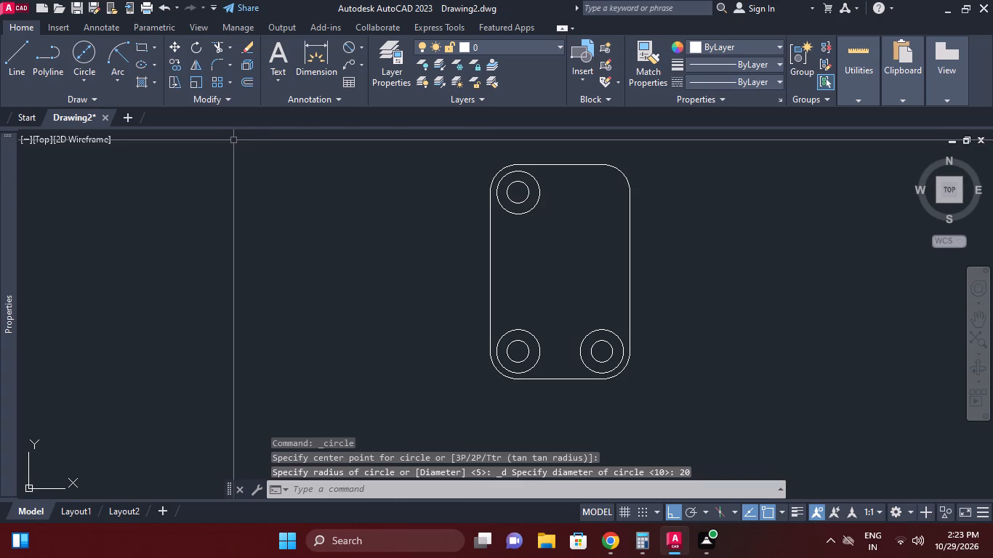
Draw concentric circles of 10 mm and 20 mm diameter at the centre of the plate's upper-right corner fillet.
click(89, 49)
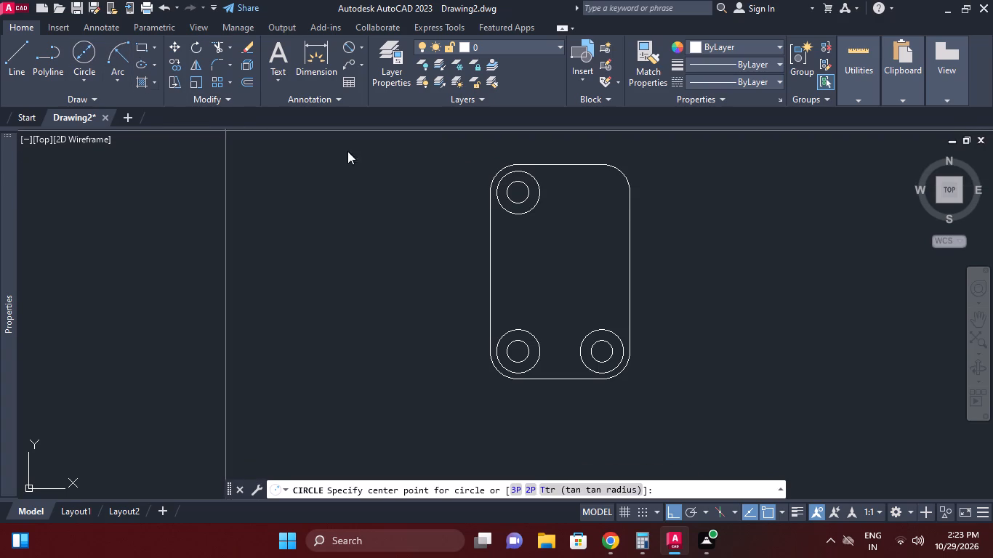
click(600, 197)
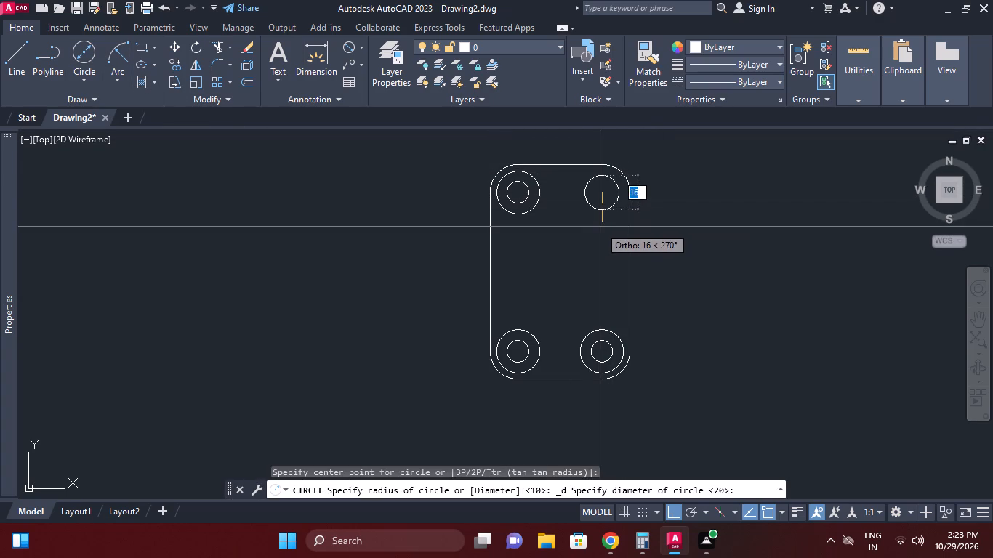
text(10)
key(Return)
click(79, 51)
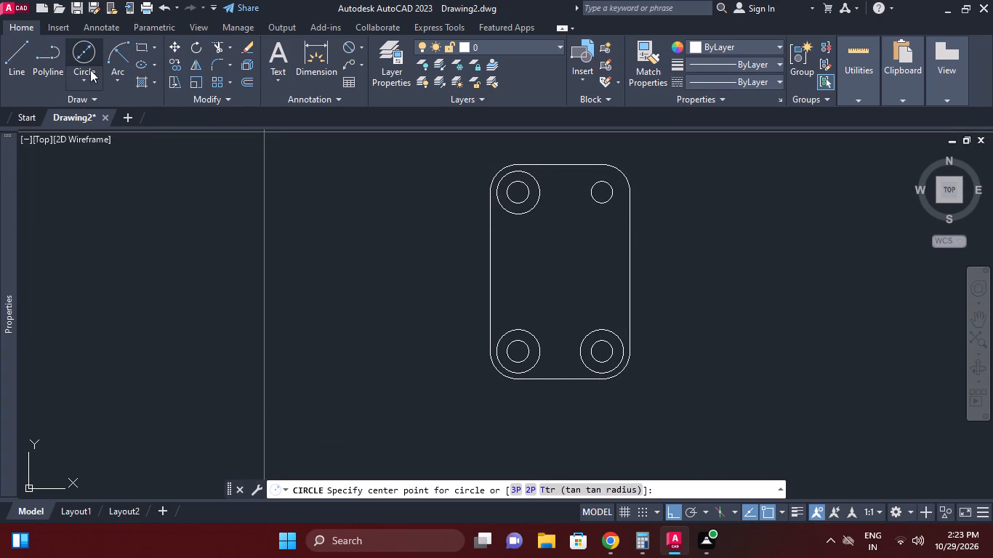
click(605, 193)
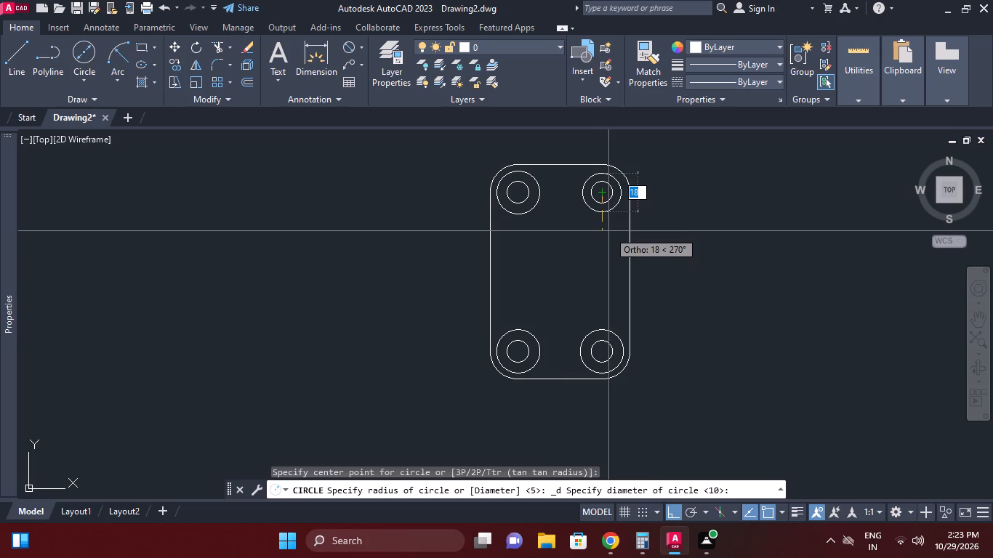
key(2)
key(0)
key(Return)
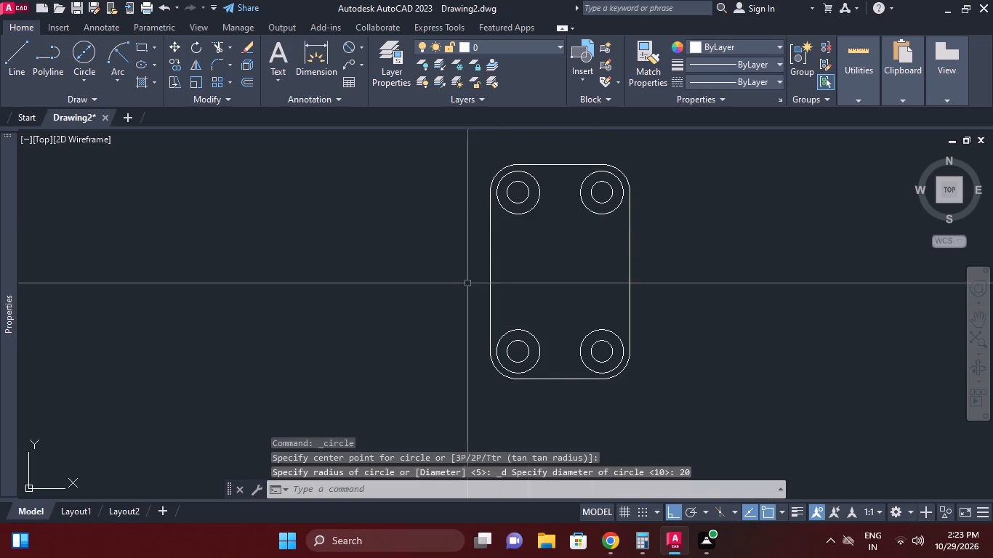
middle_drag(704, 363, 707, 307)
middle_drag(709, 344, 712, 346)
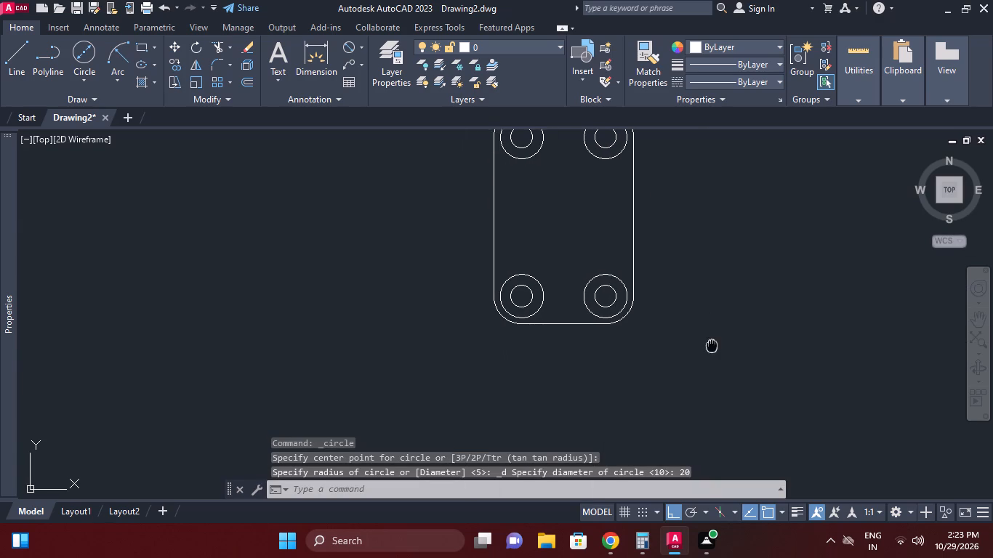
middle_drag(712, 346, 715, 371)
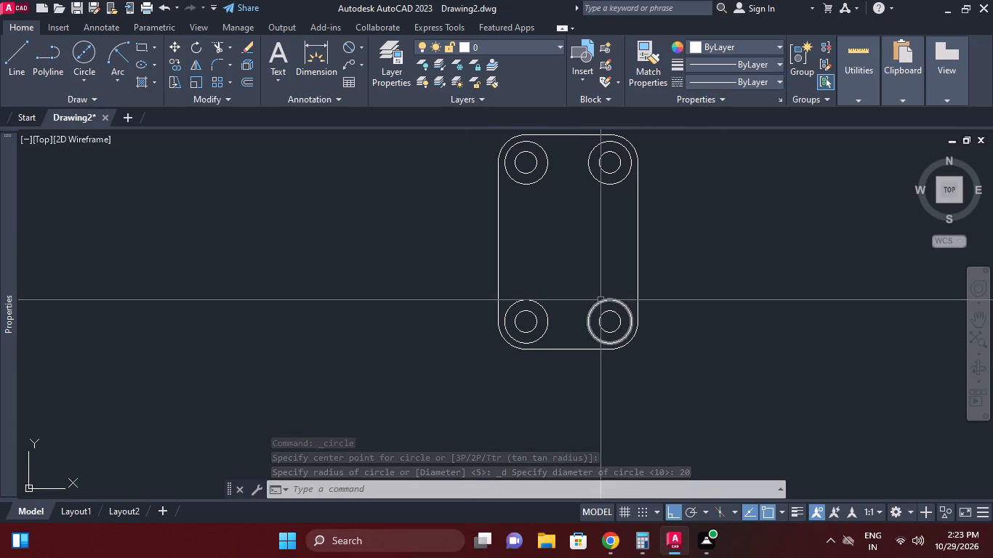
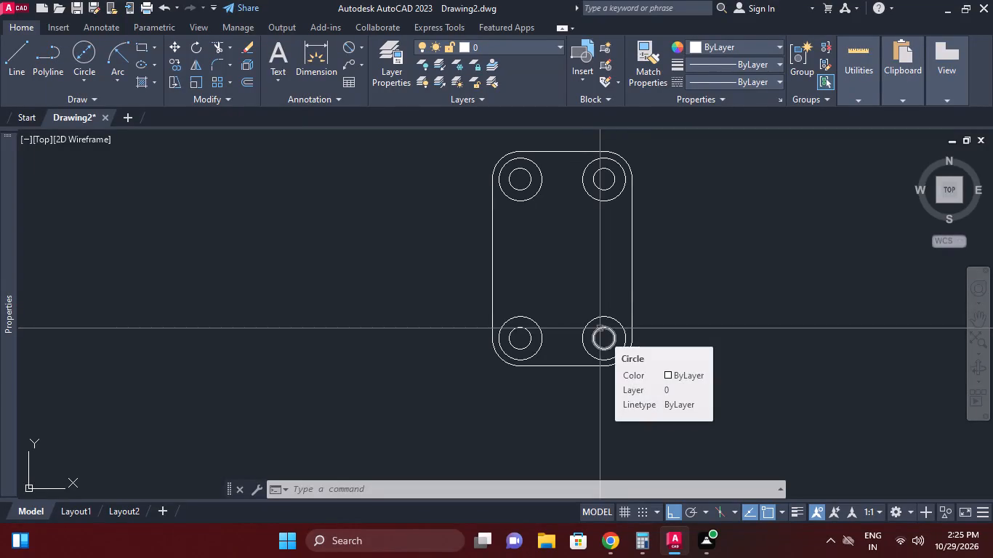
Draw a horizontal construction line through the middle of the filleted plate.
middle_click(725, 351)
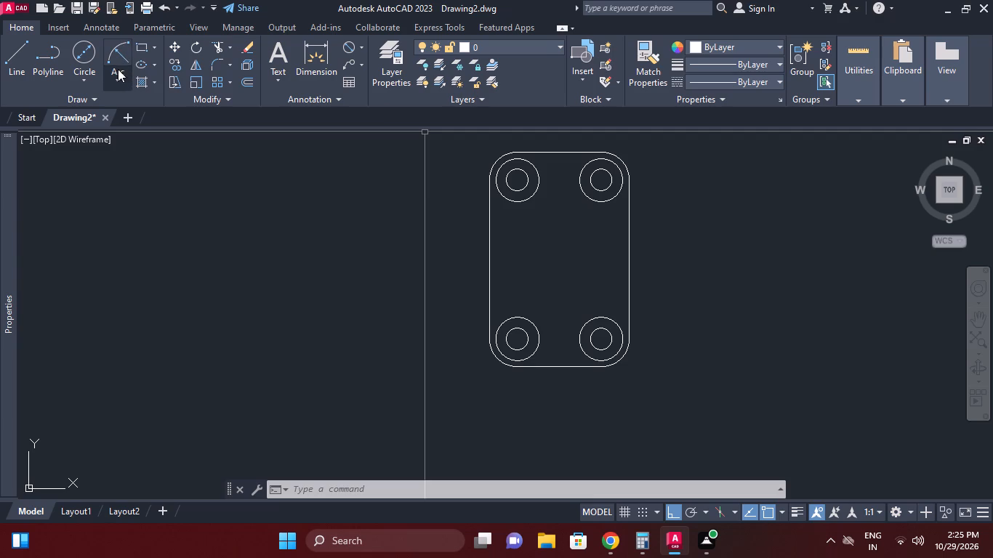
click(82, 100)
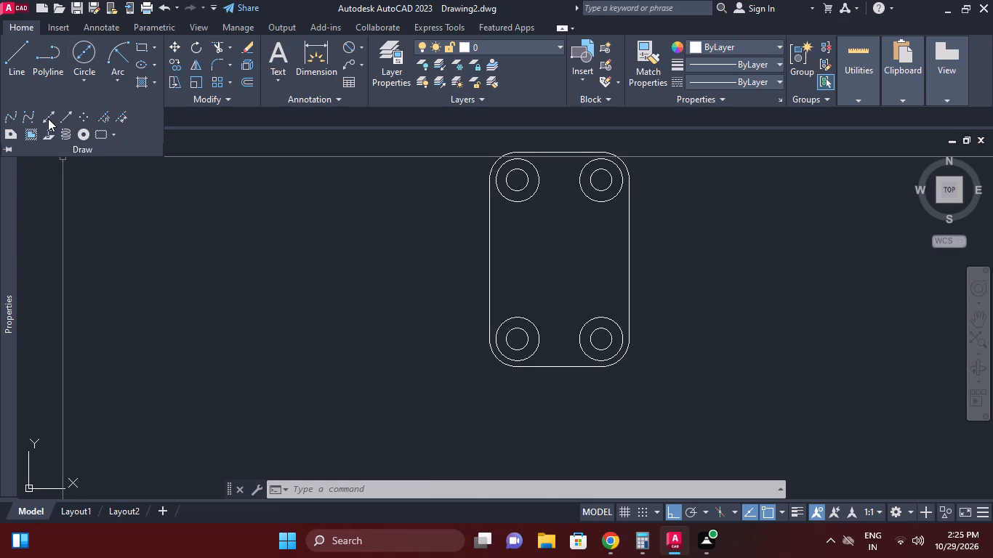
click(48, 118)
click(425, 487)
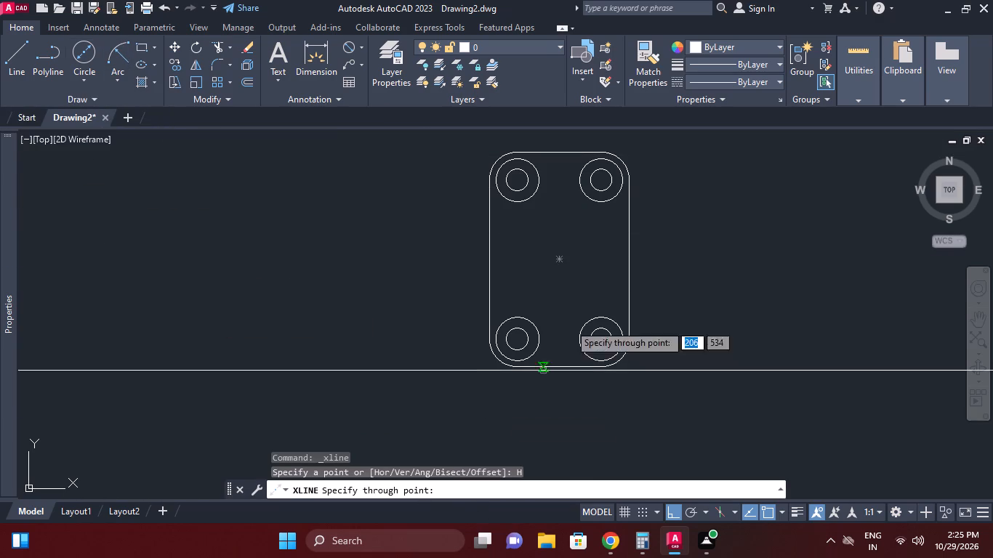
click(625, 260)
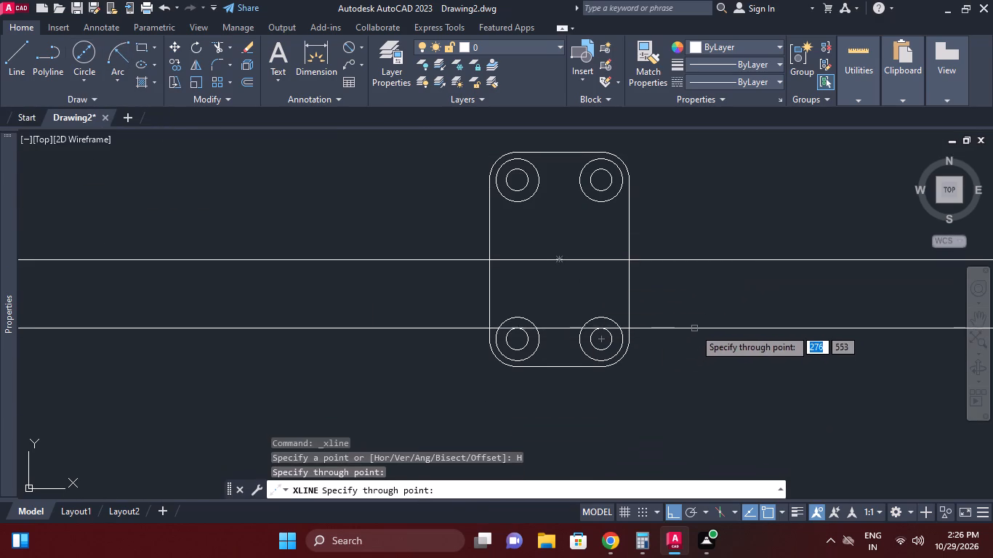
right_click(698, 319)
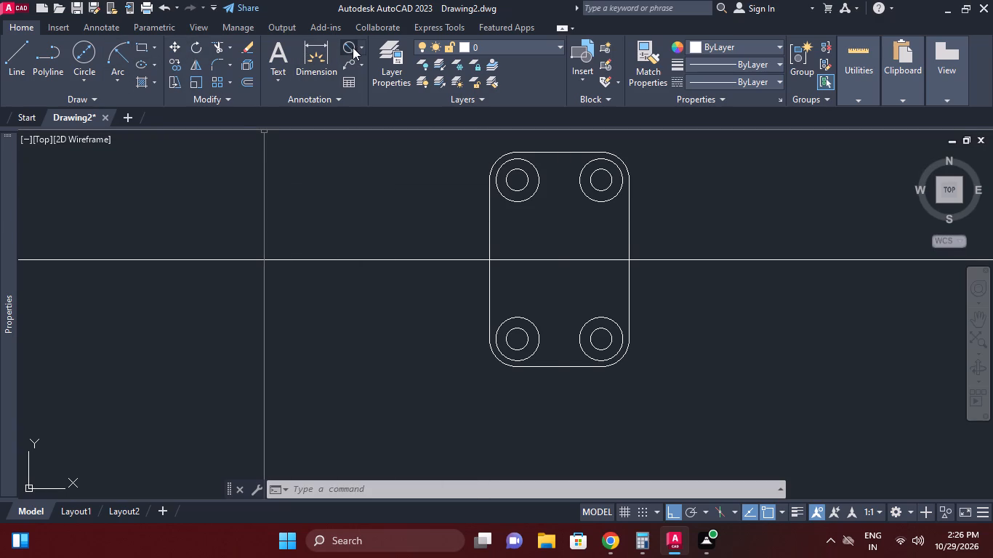
Offset the horizontal construction line 20 mm above and 20 mm below.
click(253, 81)
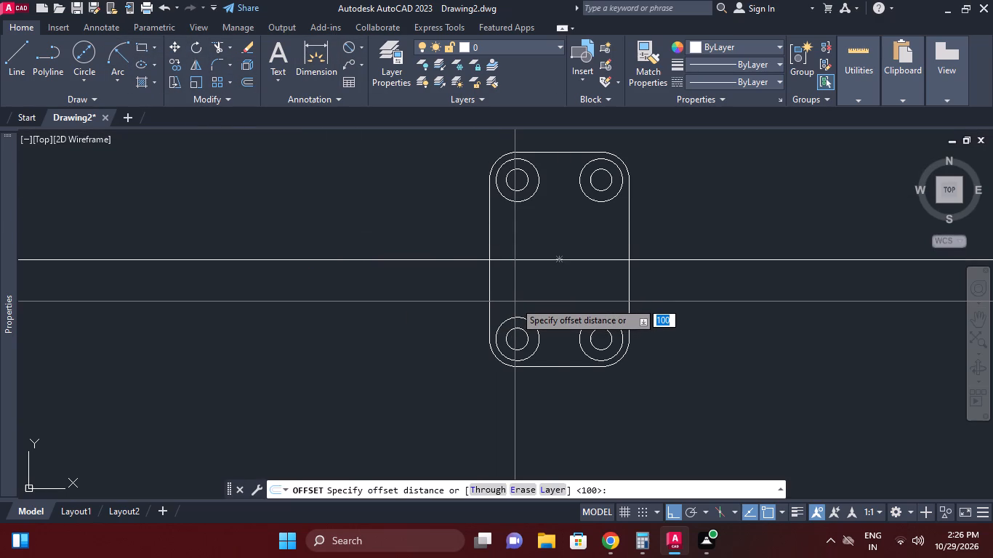
key(2)
key(0)
key(Return)
click(636, 262)
click(643, 238)
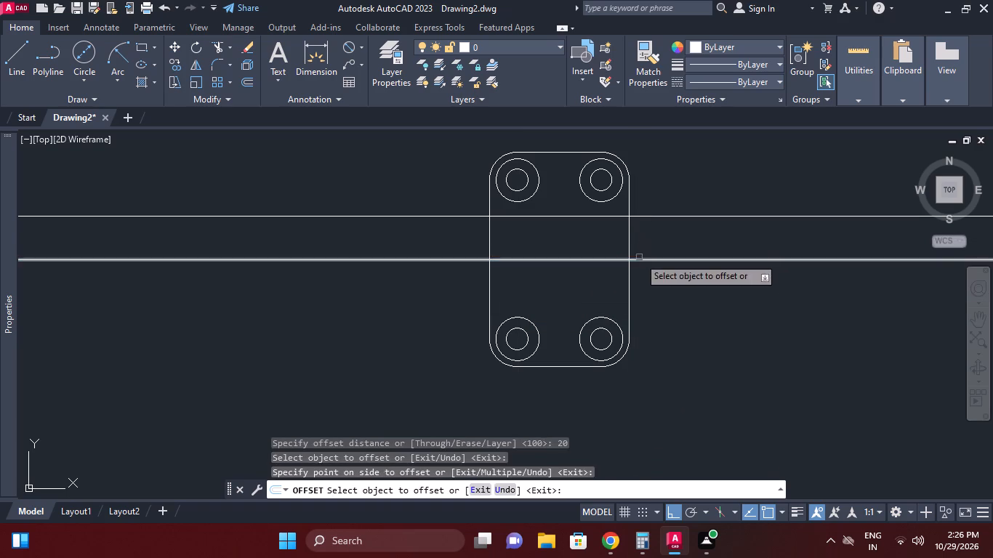
click(639, 257)
click(646, 291)
right_click(707, 249)
click(739, 254)
Draw a vertical construction line through the centre of the cylindrical boss in the bracket view.
scroll(610, 270, down, 1)
middle_drag(614, 270, 682, 240)
scroll(585, 266, down, 1)
middle_drag(589, 267, 676, 251)
scroll(600, 266, down, 1)
scroll(488, 322, down, 2)
middle_drag(520, 355, 525, 346)
scroll(583, 326, up, 1)
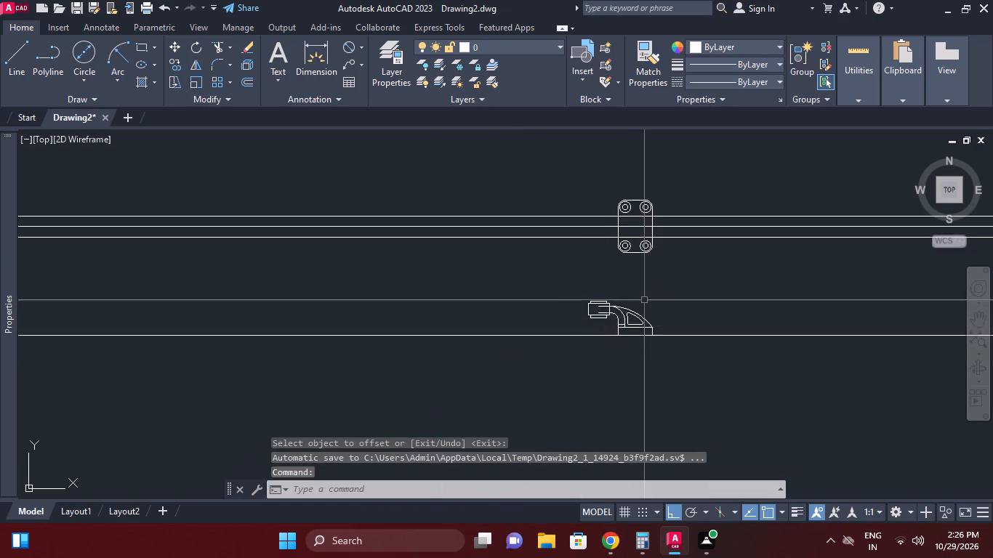
scroll(645, 299, up, 2)
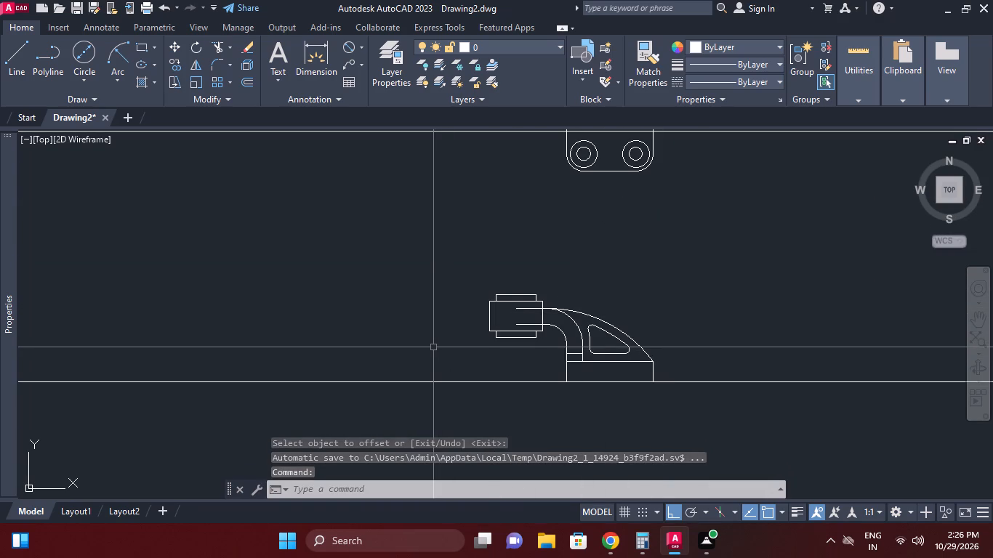
key(x)
key(l)
key(space)
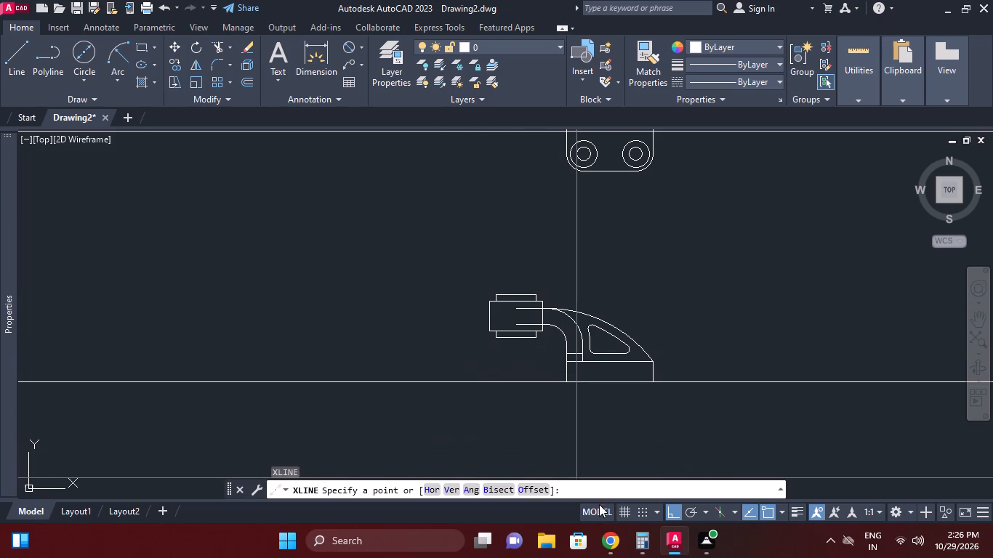
click(447, 487)
click(518, 339)
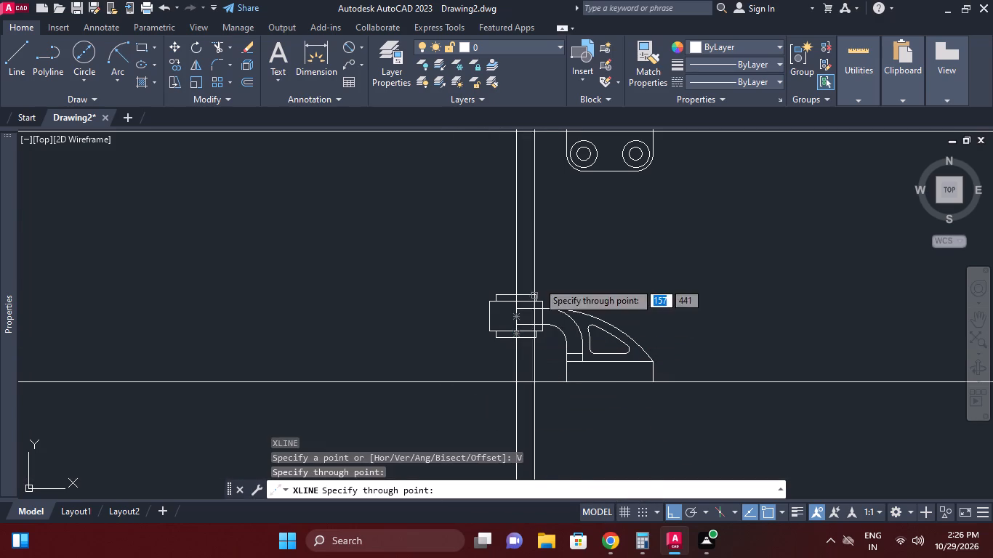
middle_drag(545, 272, 561, 379)
right_click(541, 282)
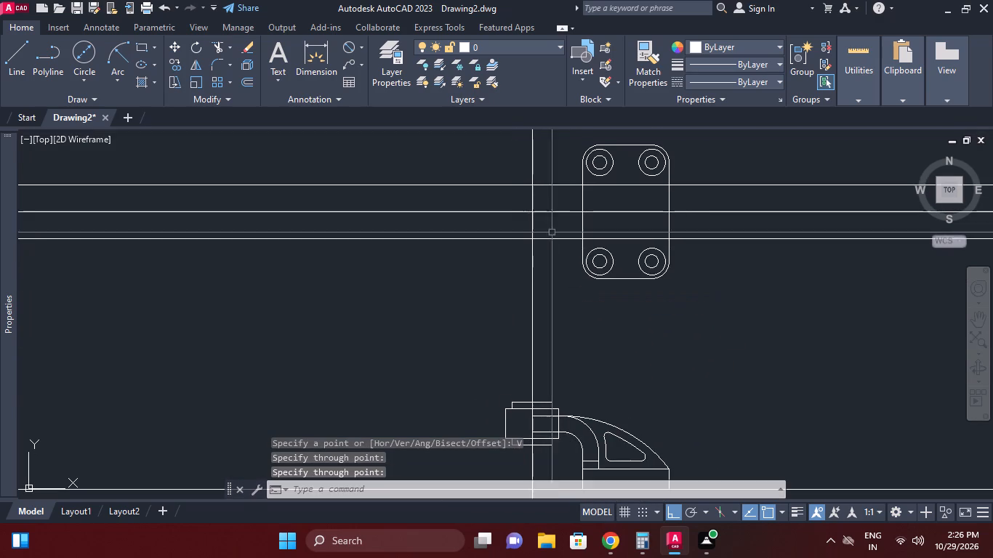
Draw a 40 mm diameter circle where the vertical construction line crosses the plate's horizontal centre line.
scroll(536, 210, up, 1)
middle_drag(536, 210, 536, 262)
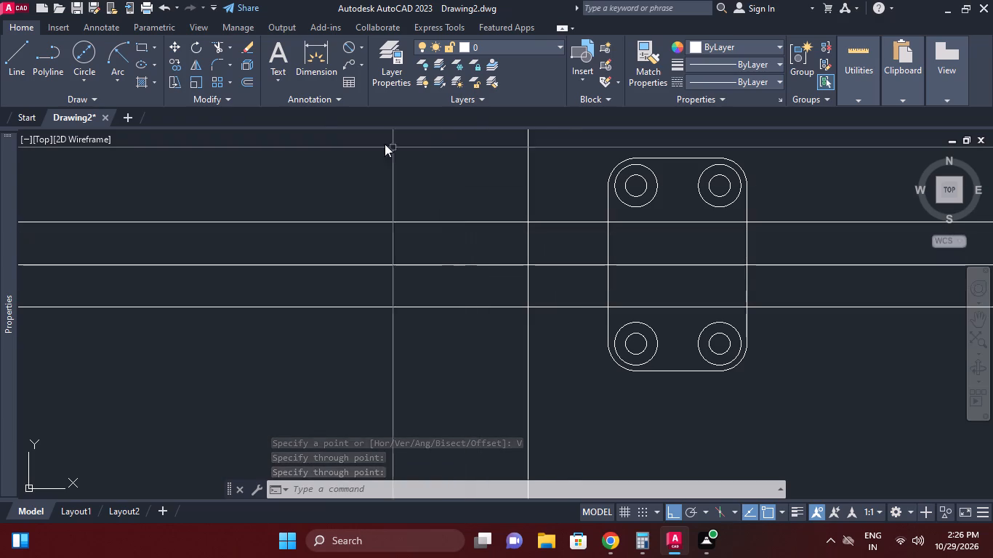
click(86, 49)
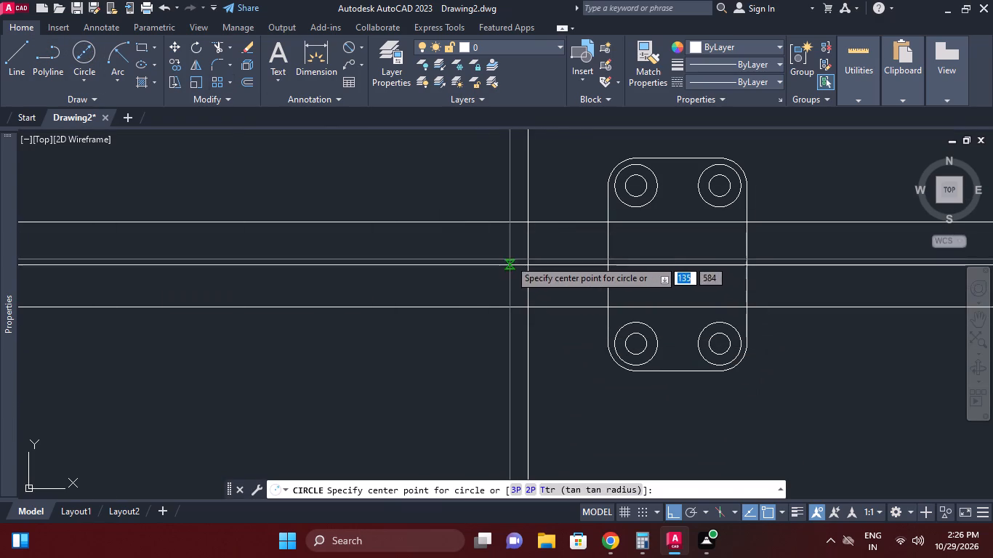
click(531, 266)
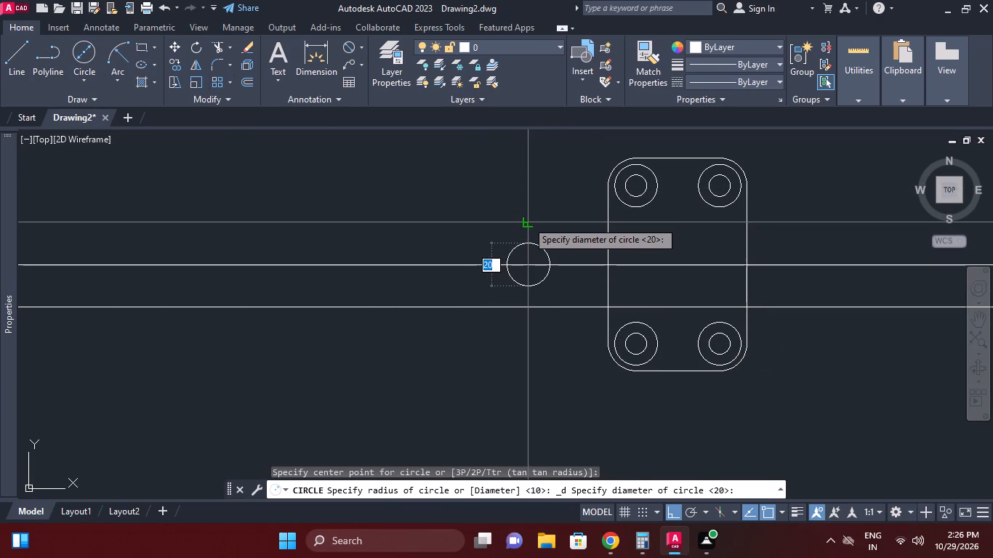
text(40)
key(Return)
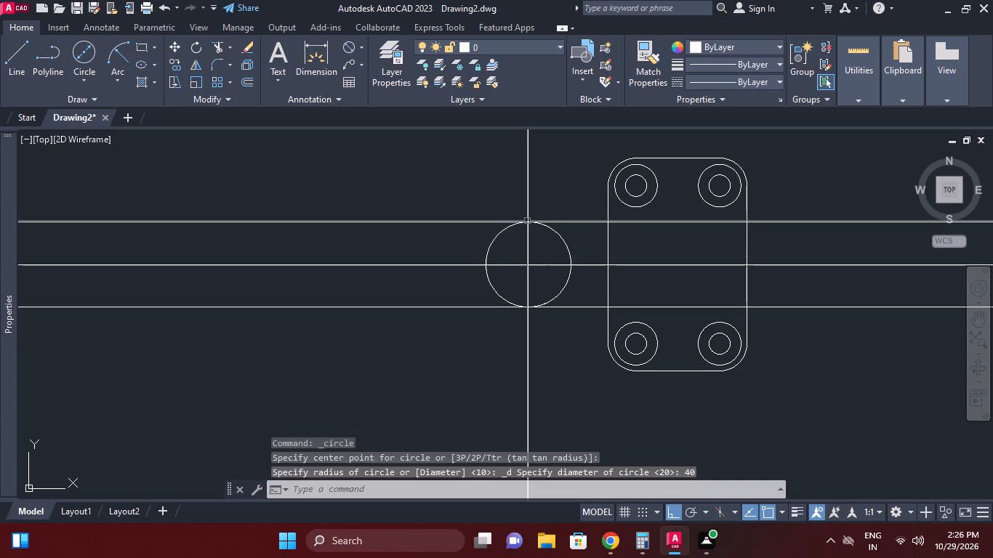
Draw circles of 30 mm and 20 mm diameter concentric with the 40 mm circle.
key(Return)
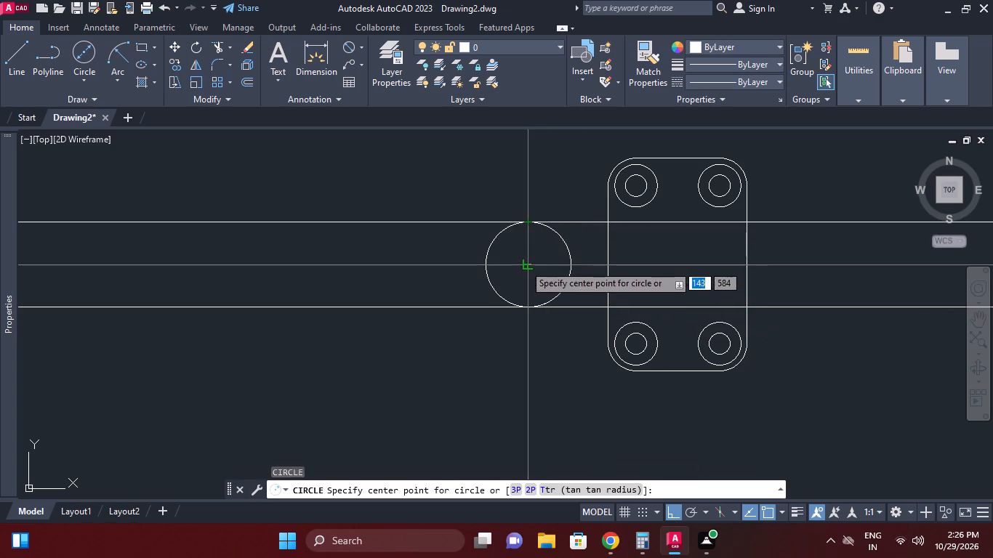
click(525, 264)
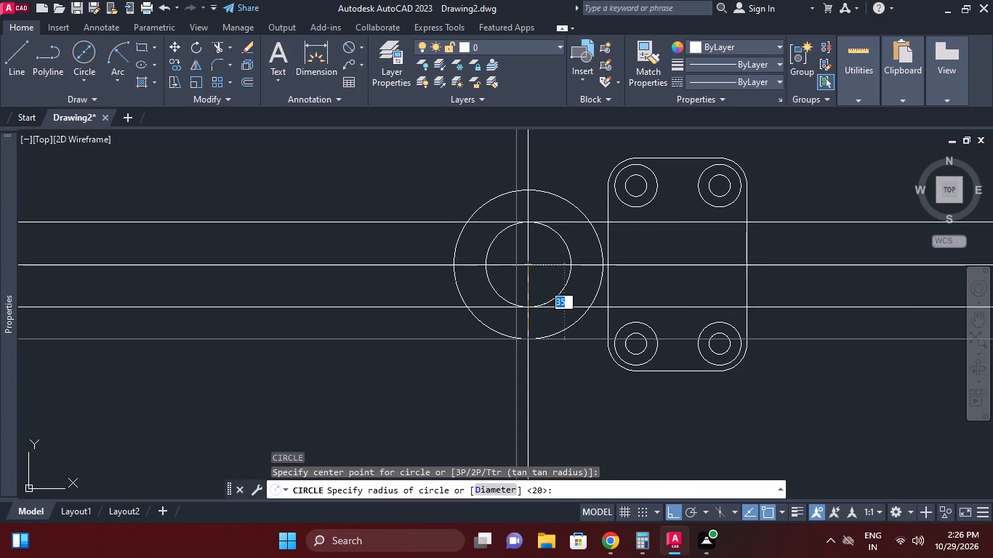
click(501, 489)
text(30)
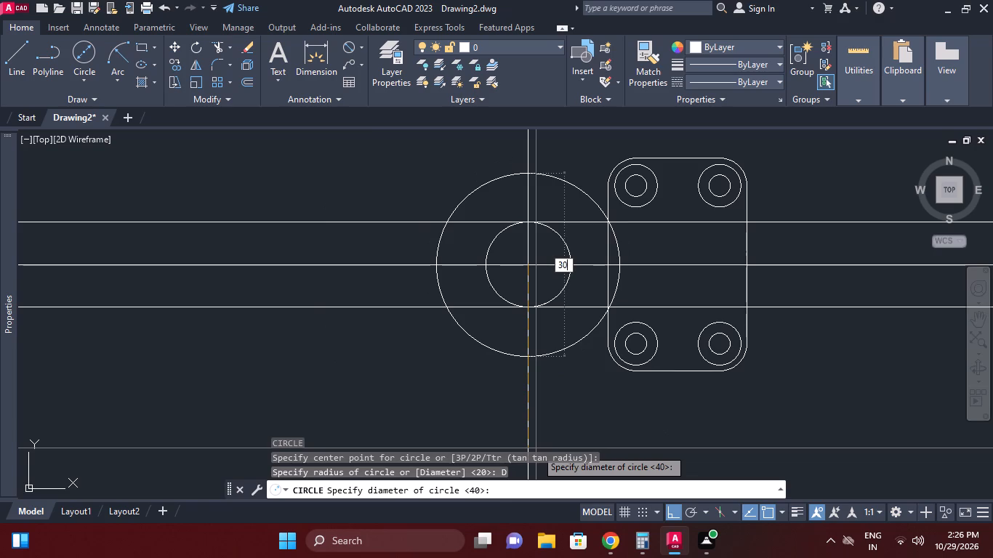
key(Return)
key(Return)
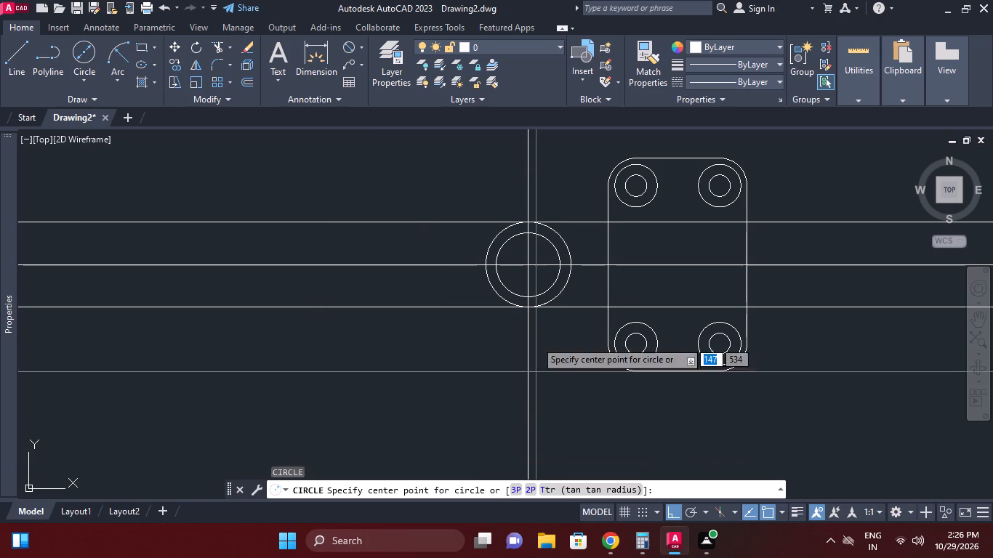
click(531, 266)
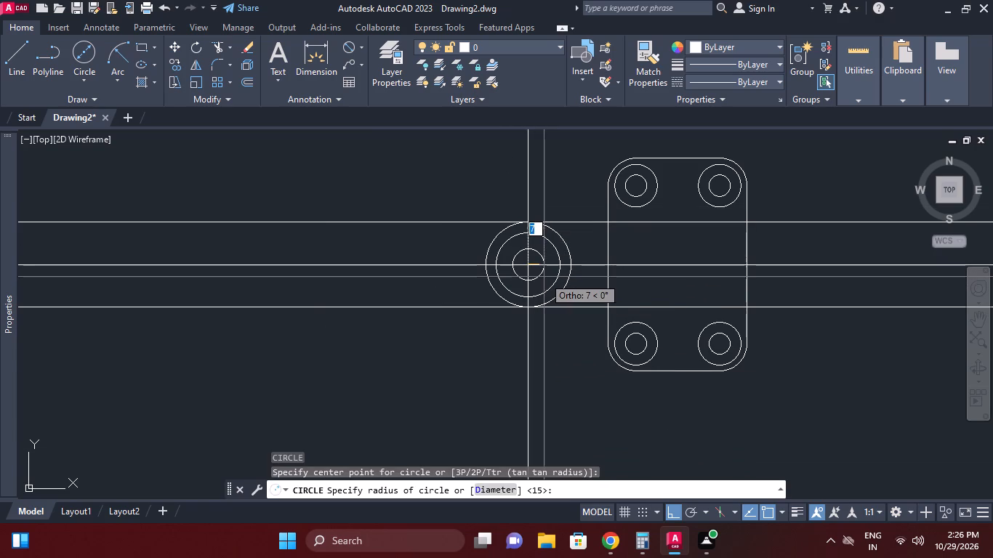
text(d 20)
key(Return)
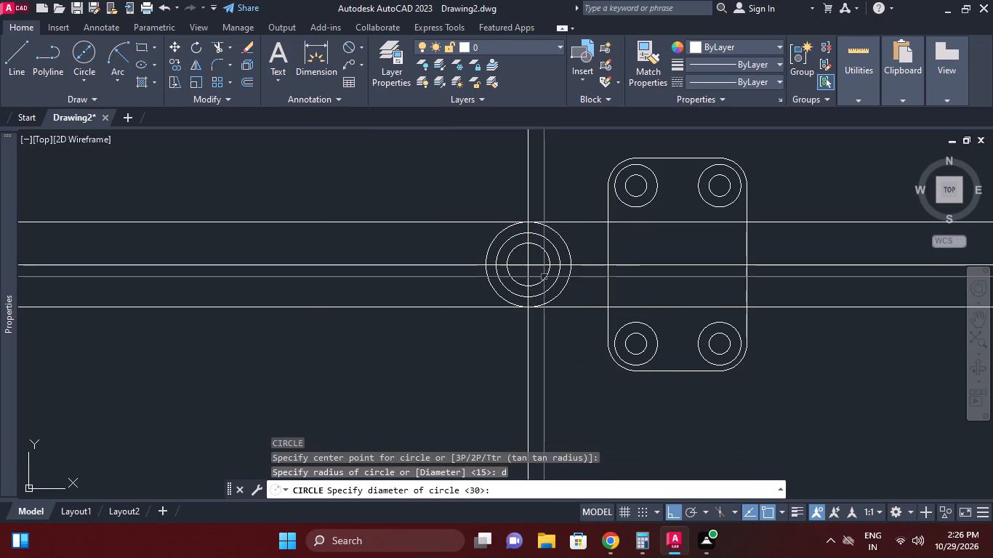
Move the vertical construction line from the boss centre to the outer vertical edge of the curved arm in the bracket view.
middle_drag(664, 227, 664, 230)
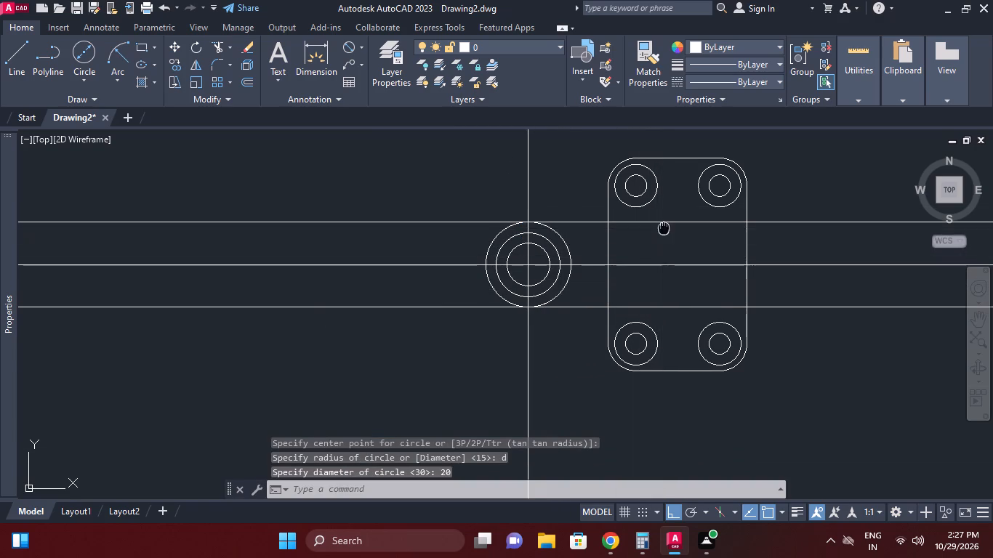
middle_drag(664, 230, 662, 240)
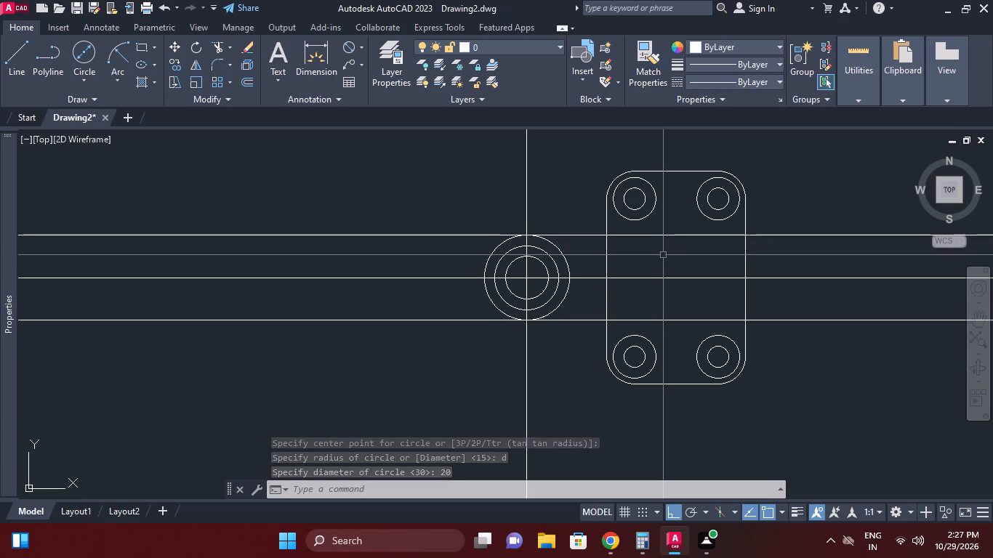
scroll(663, 255, down, 1)
middle_drag(663, 251, 667, 193)
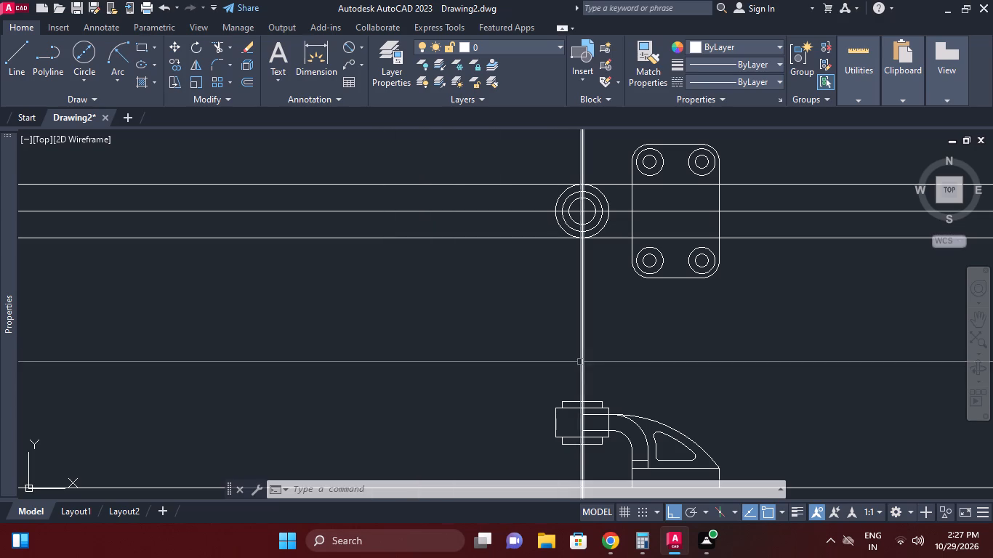
click(600, 355)
click(539, 324)
middle_drag(586, 349, 576, 270)
right_click(615, 265)
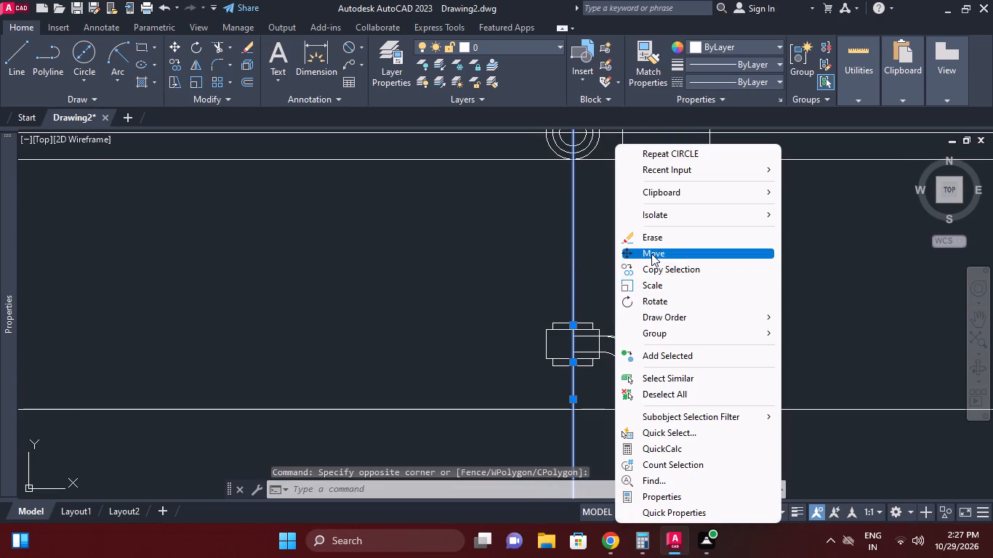
click(651, 254)
scroll(616, 384, up, 2)
click(503, 392)
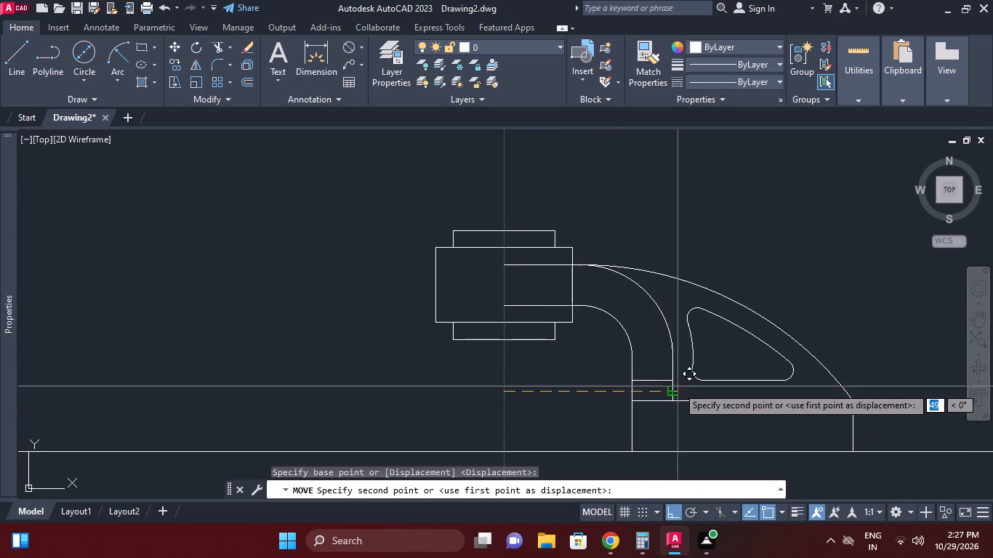
click(672, 382)
Trim the vertical line between the offset lines and the plate's left corner circles, and the offset lines beyond it inside the plate.
scroll(716, 264, down, 2)
middle_drag(709, 322, 694, 401)
middle_drag(698, 278, 699, 388)
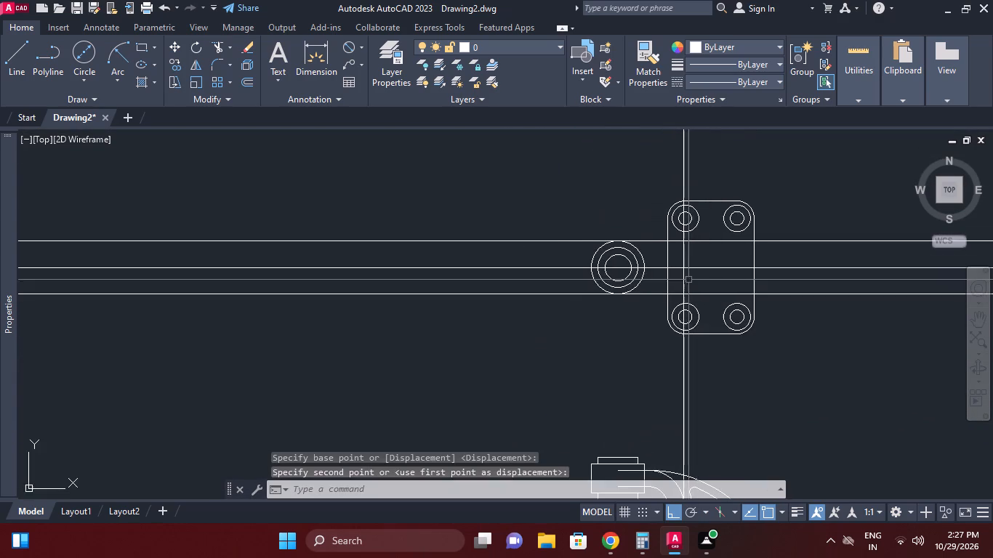
scroll(688, 280, up, 1)
click(218, 49)
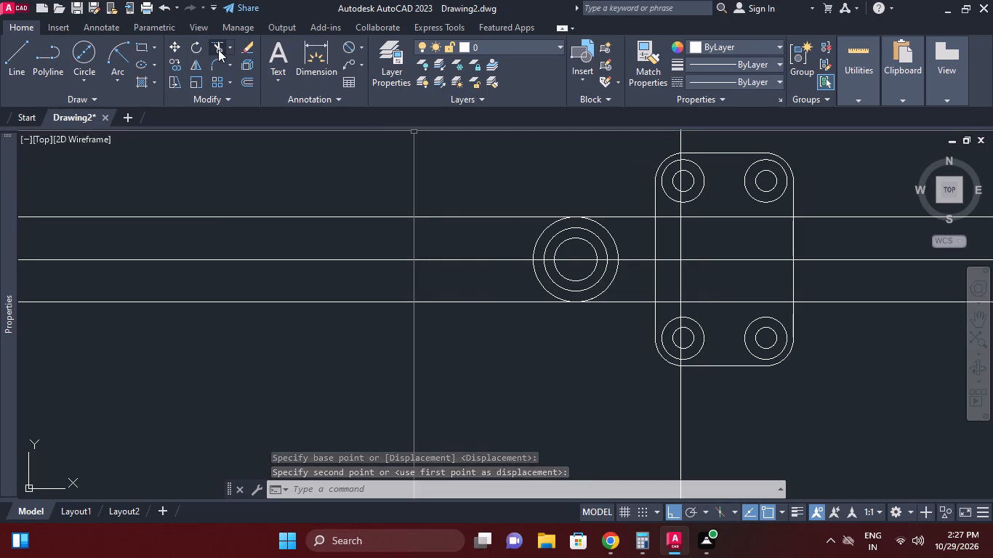
right_click(621, 210)
click(648, 216)
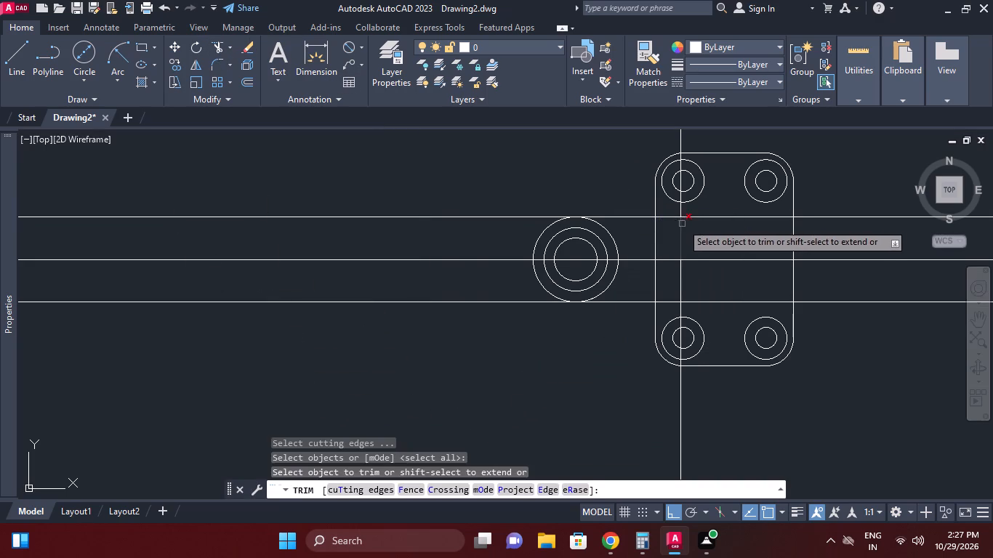
click(680, 210)
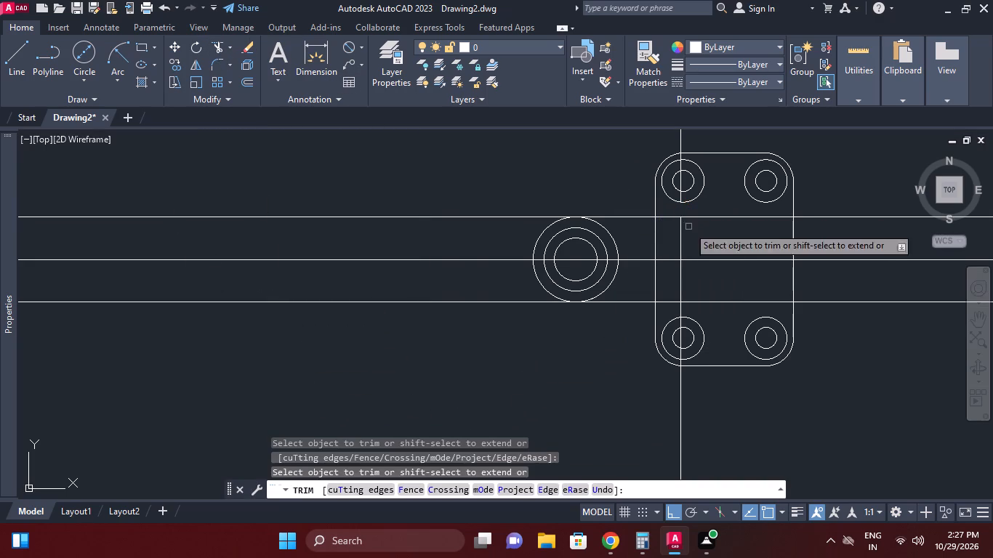
click(683, 310)
click(695, 303)
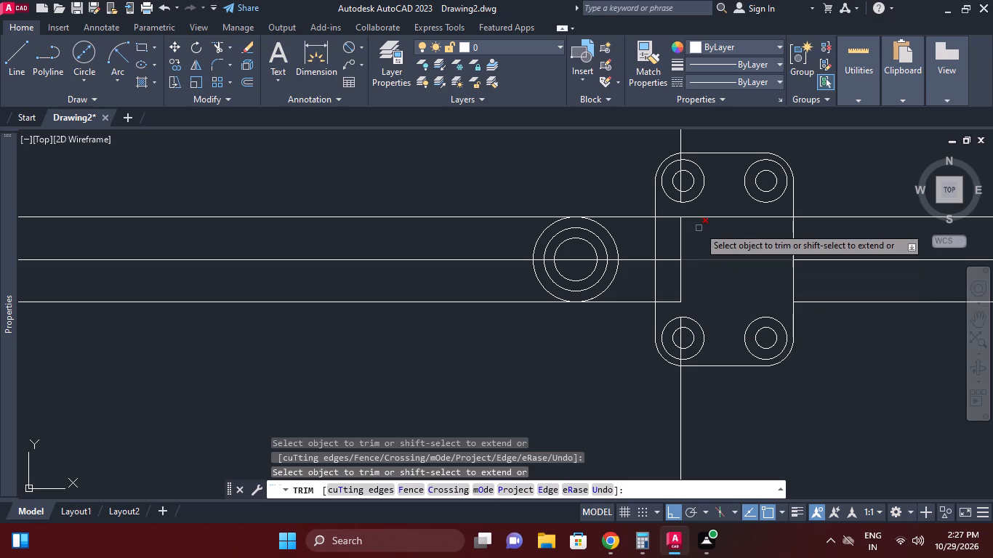
click(701, 216)
right_click(704, 235)
Trim the upper and lower offset lines to the left of the 40 mm circle.
click(593, 199)
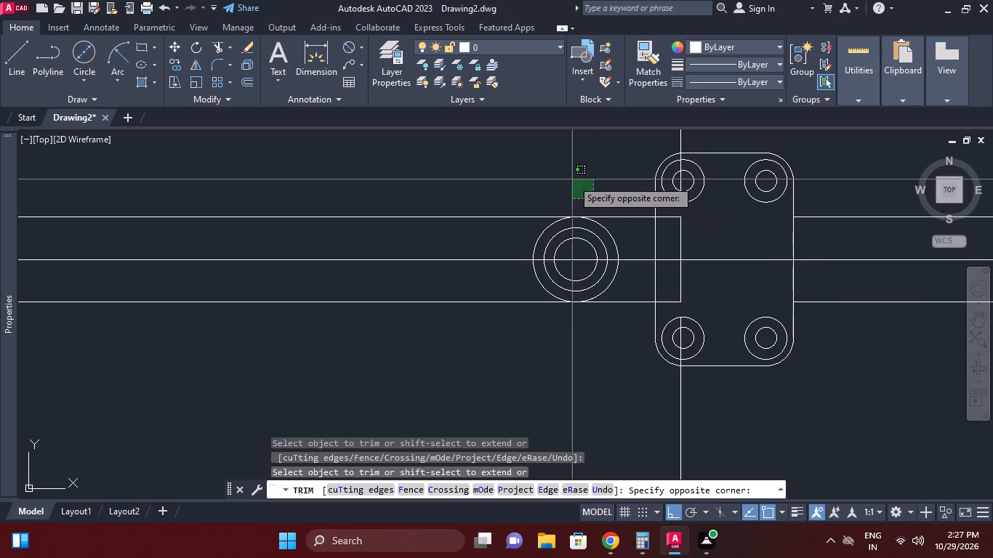
click(572, 179)
click(532, 215)
click(507, 302)
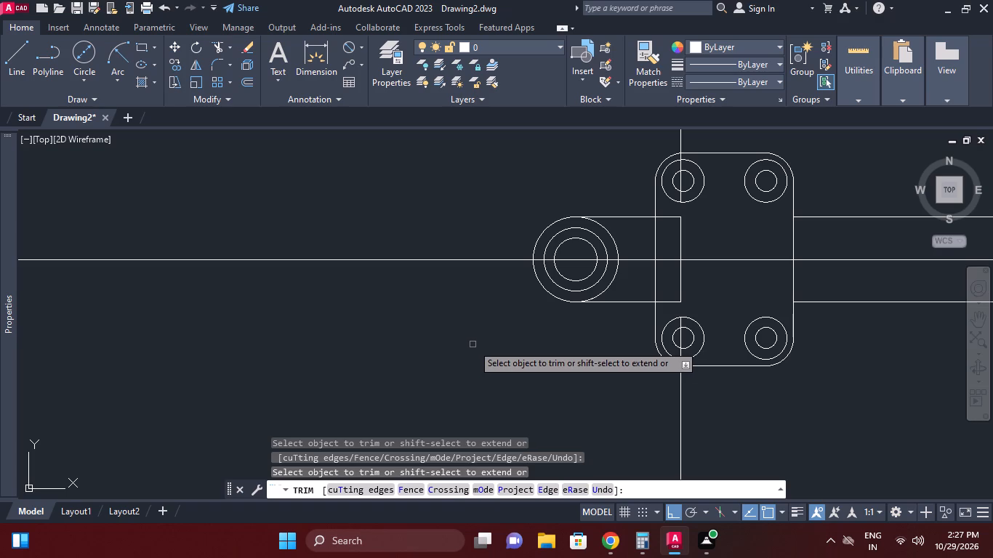
right_click(511, 297)
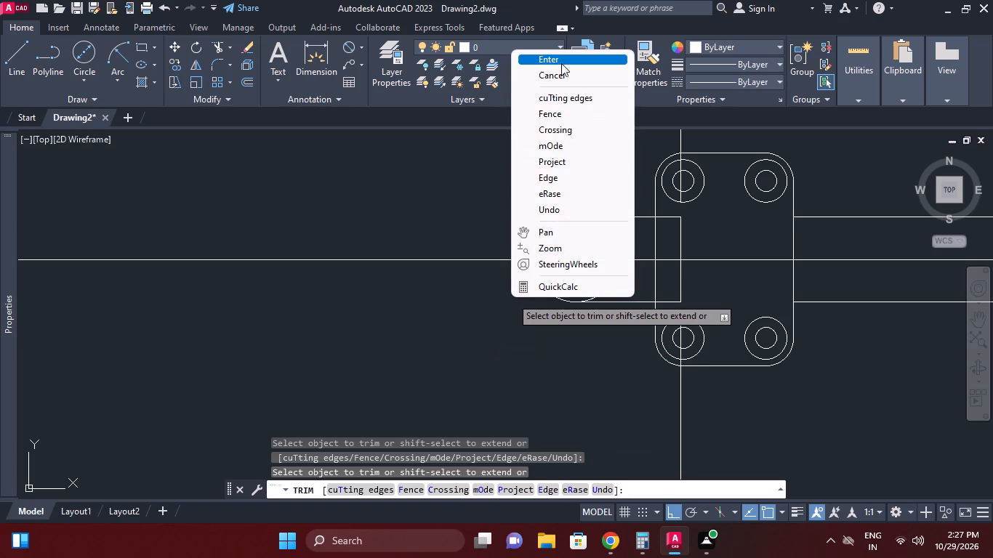
Break the base plate outline's left edge at its intersections with the lower and upper connecting arm lines.
click(560, 61)
middle_drag(611, 313, 575, 309)
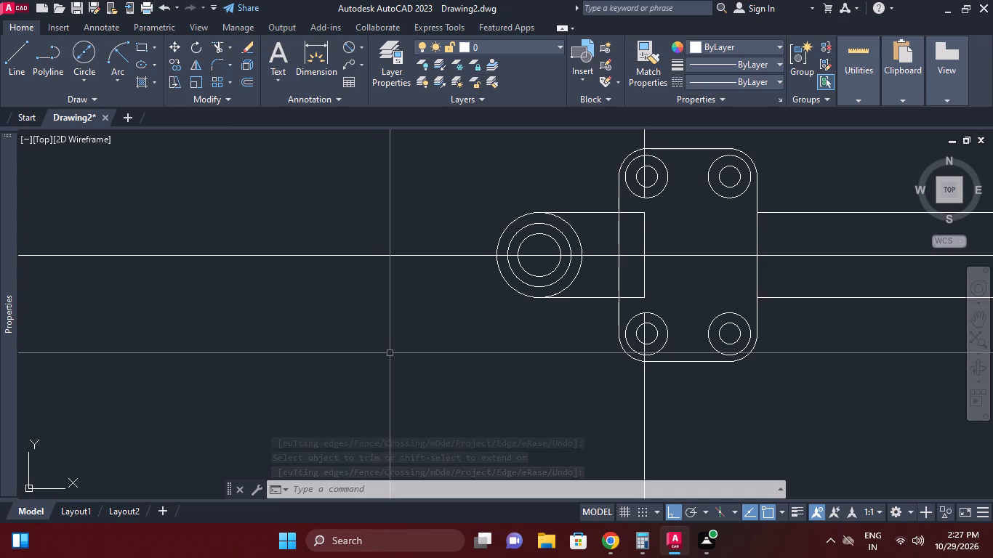
text(br)
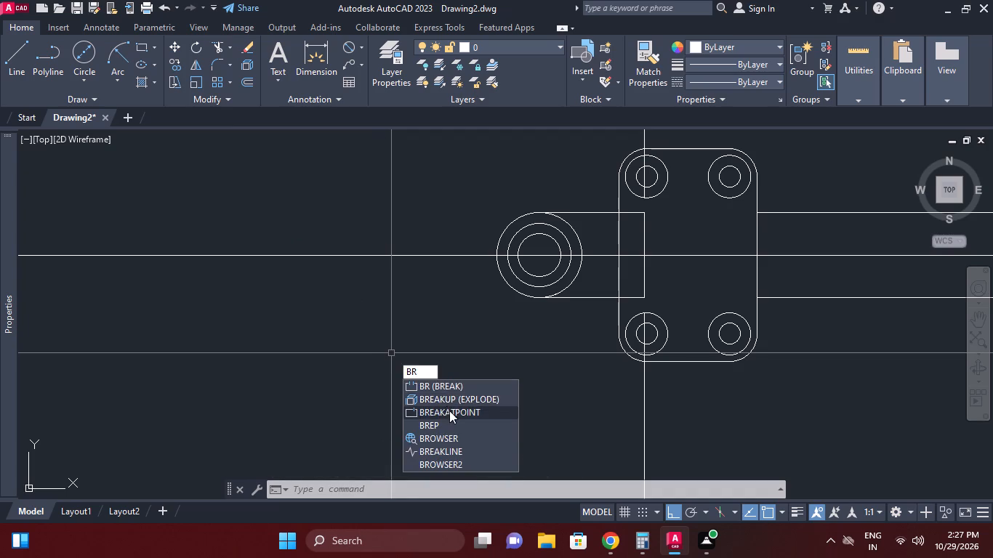
click(449, 411)
middle_drag(630, 288, 612, 318)
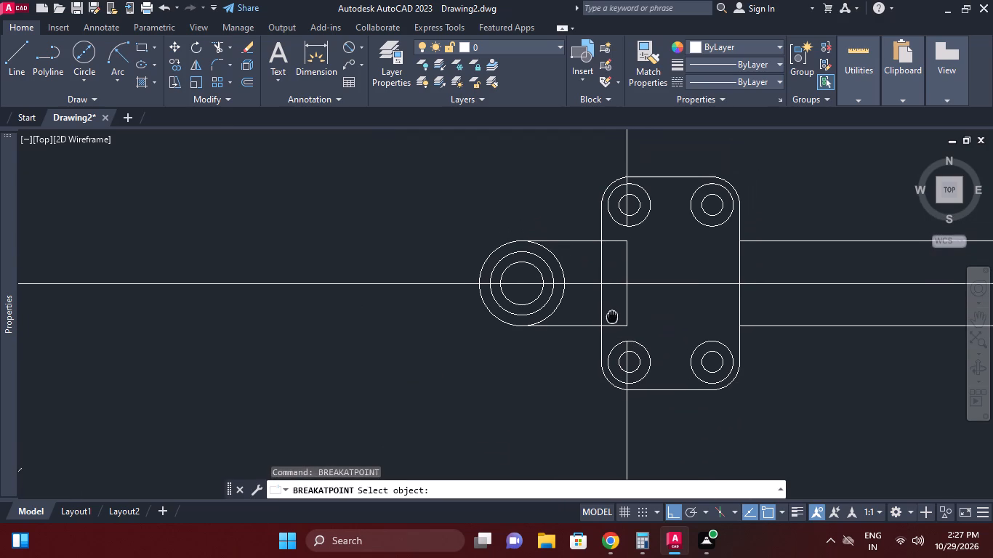
middle_drag(612, 318, 611, 318)
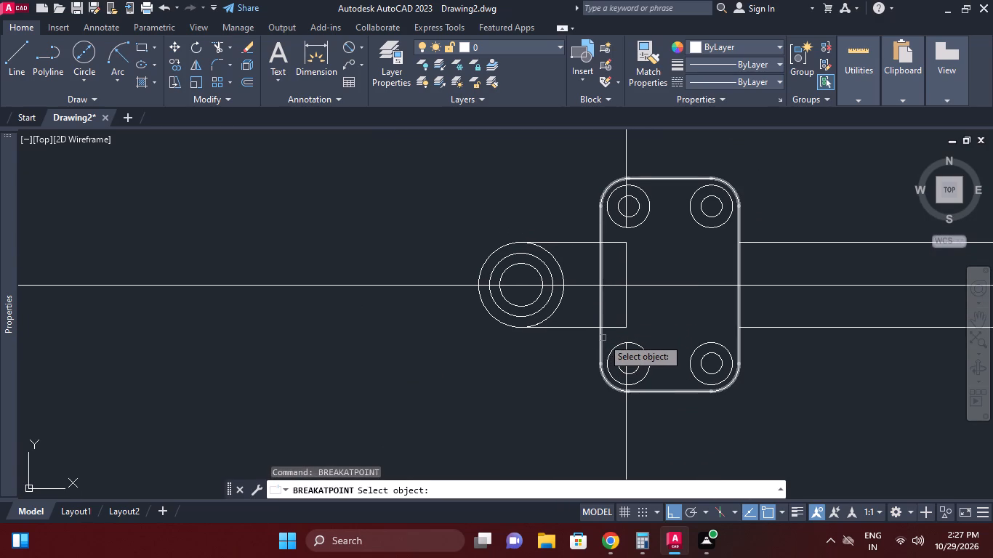
click(603, 338)
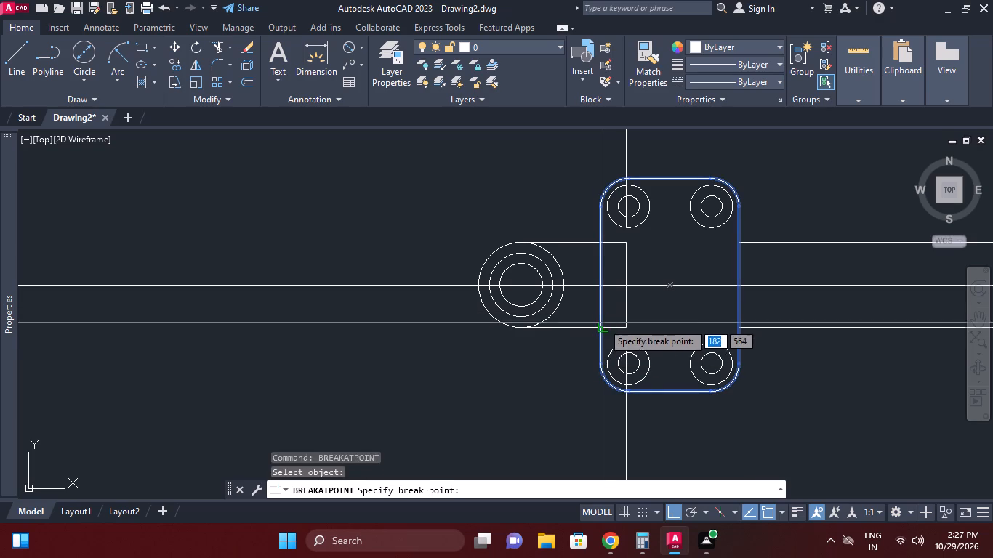
click(603, 324)
right_click(617, 268)
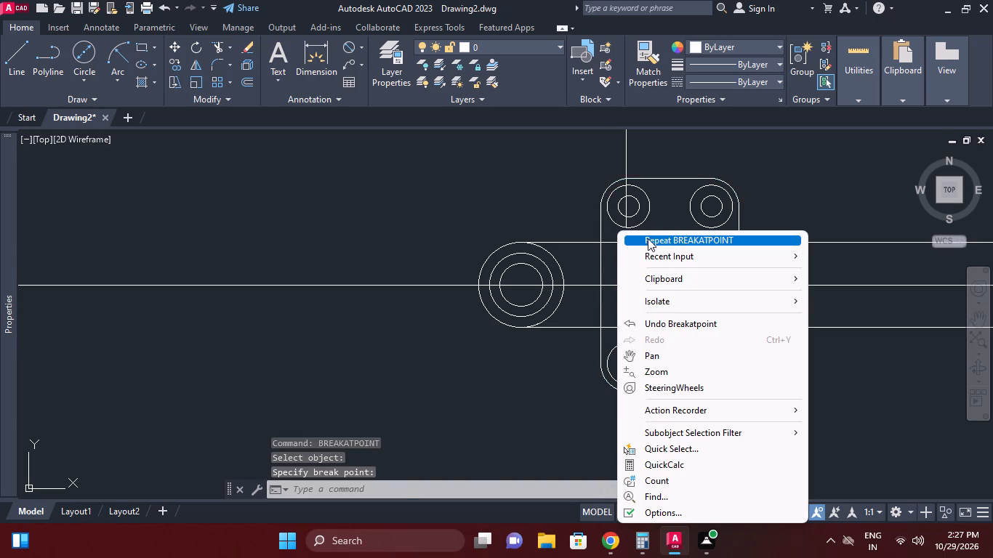
click(648, 238)
click(600, 253)
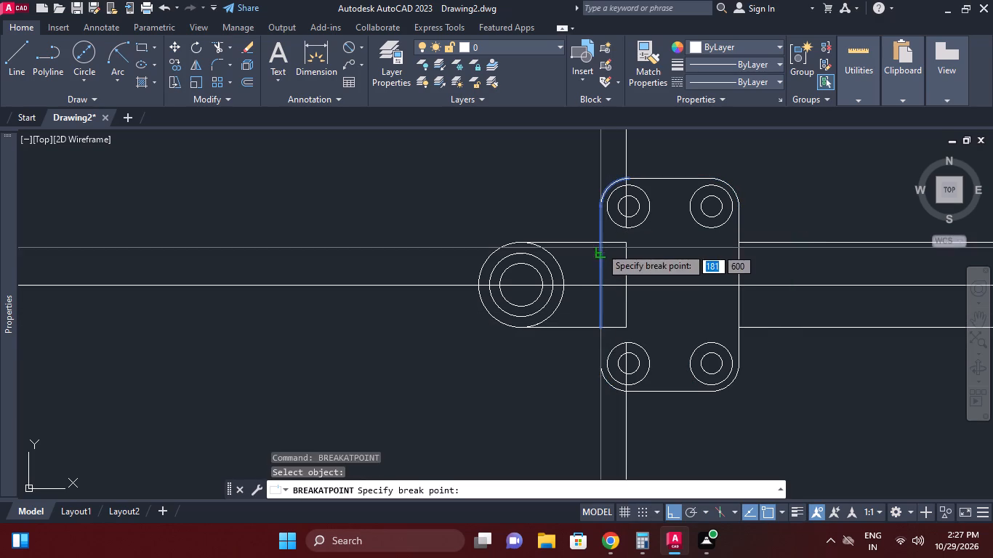
click(600, 241)
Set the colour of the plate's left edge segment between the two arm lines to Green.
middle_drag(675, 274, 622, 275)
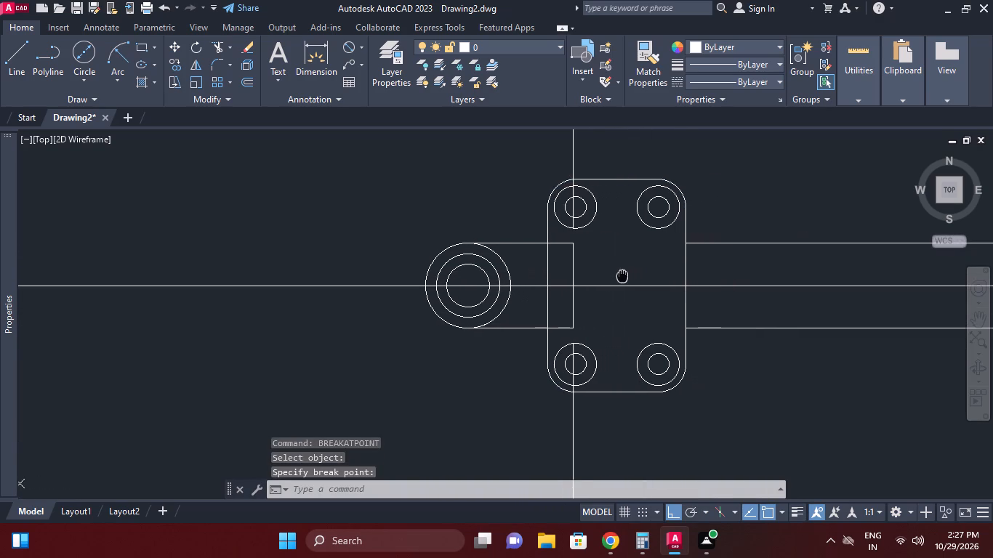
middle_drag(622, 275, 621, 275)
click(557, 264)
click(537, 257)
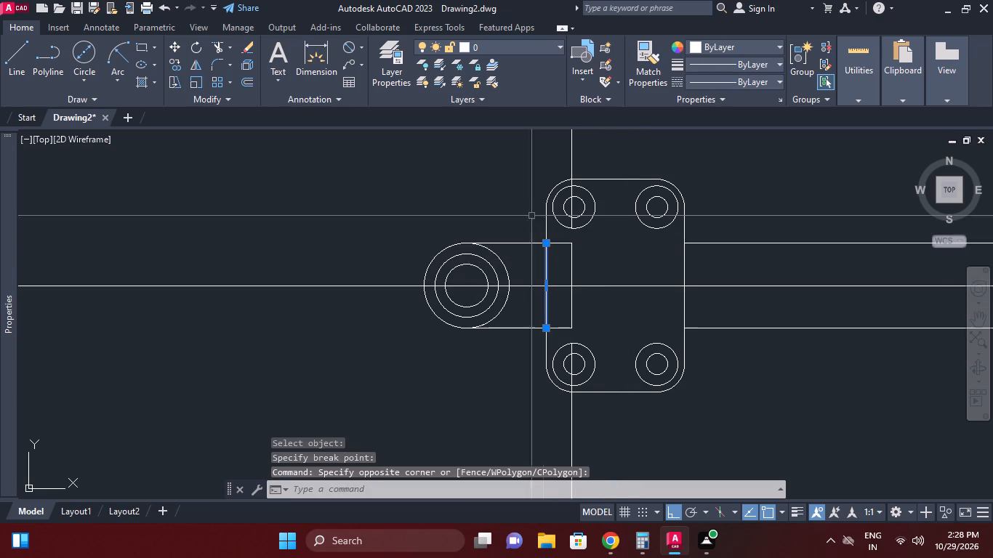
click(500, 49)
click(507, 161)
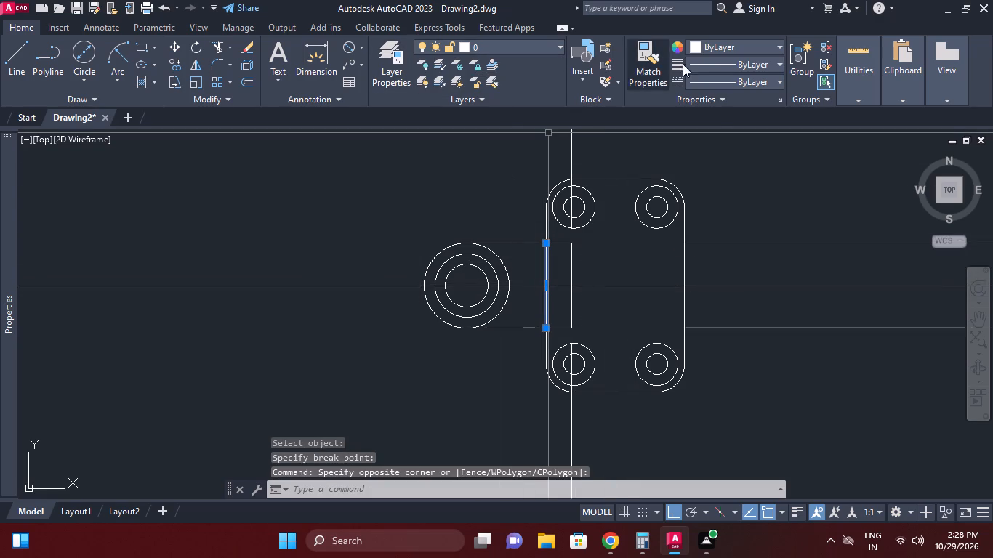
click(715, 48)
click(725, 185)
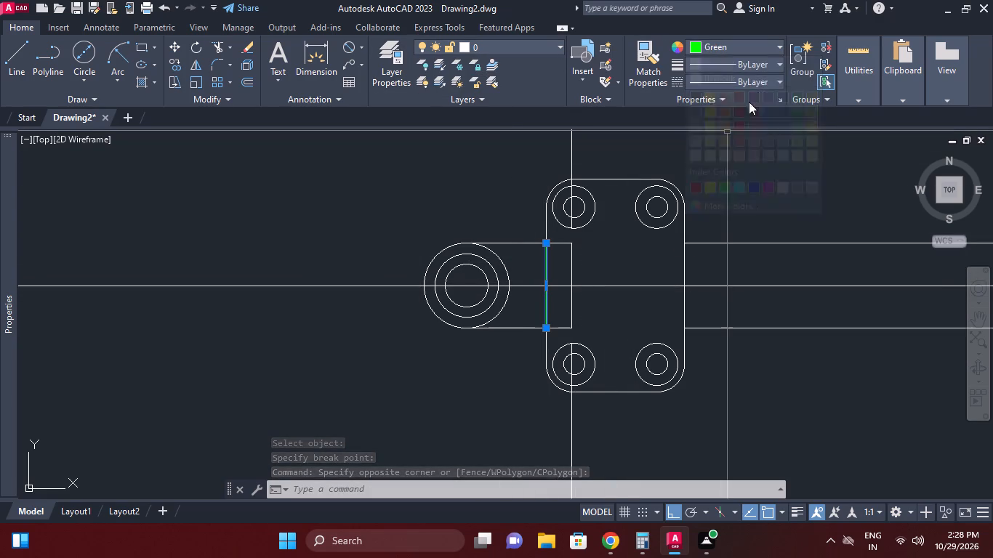
Load the HIDDEN linetype from acad.lin into the drawing.
click(757, 78)
click(720, 145)
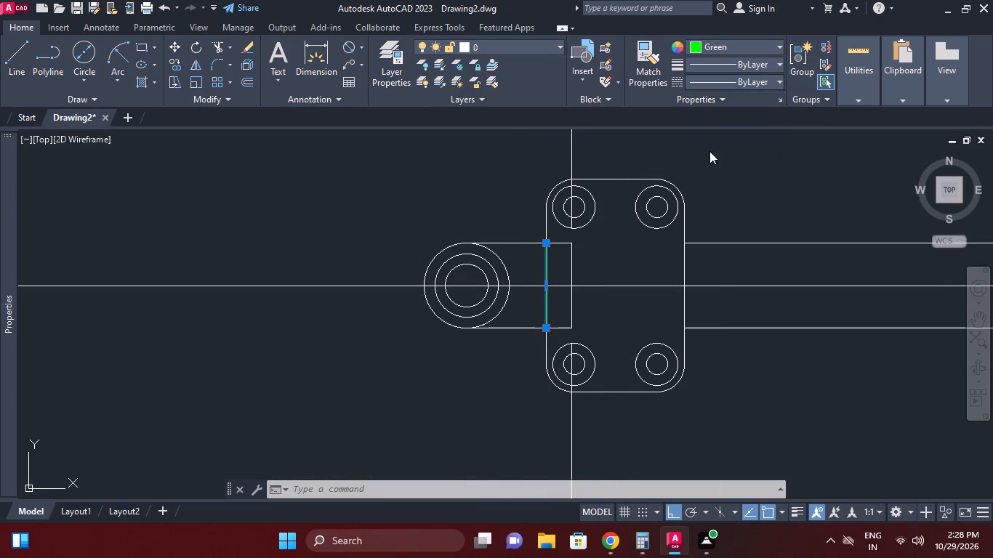
scroll(692, 185, down, 2)
click(470, 139)
scroll(292, 280, down, 3)
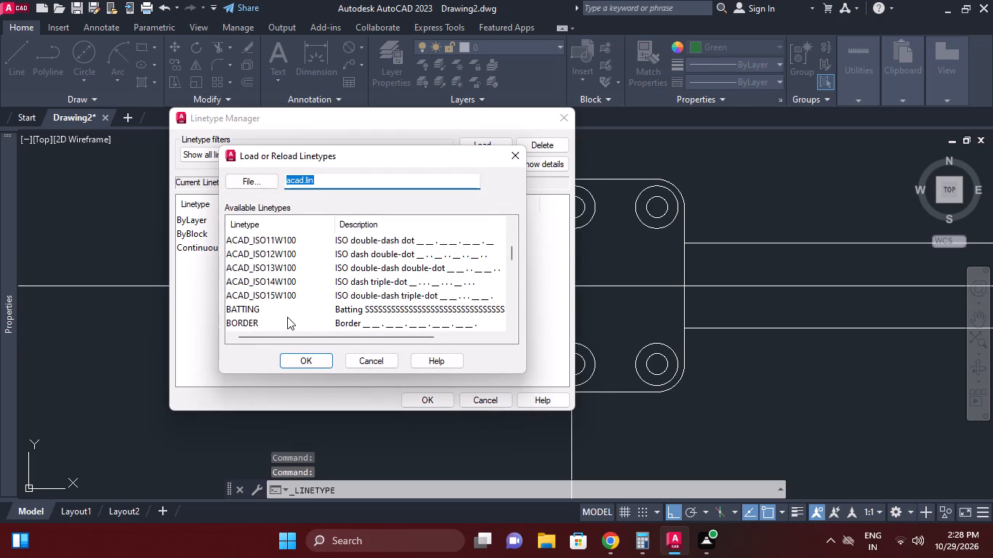
scroll(288, 318, down, 8)
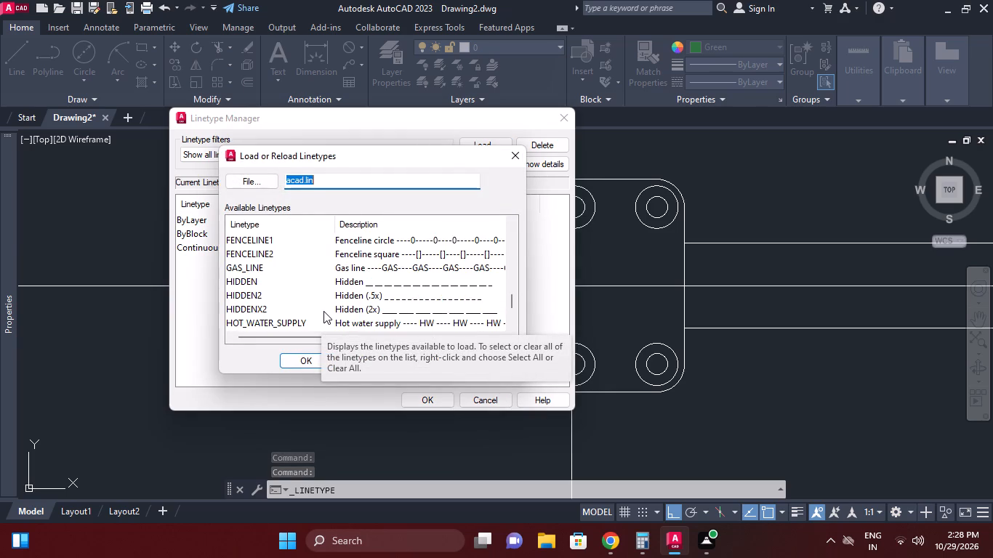
scroll(323, 311, down, 2)
scroll(240, 253, up, 1)
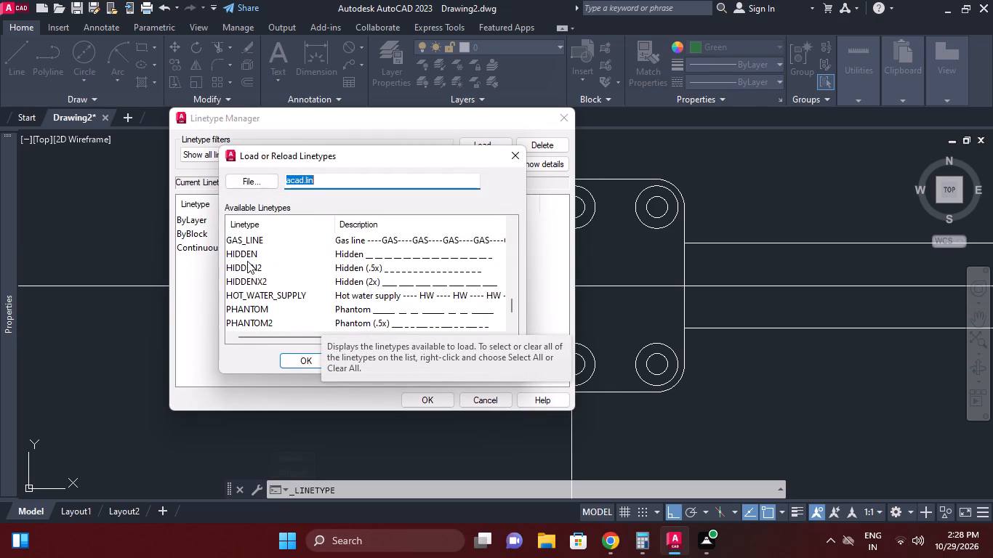
click(256, 252)
click(294, 360)
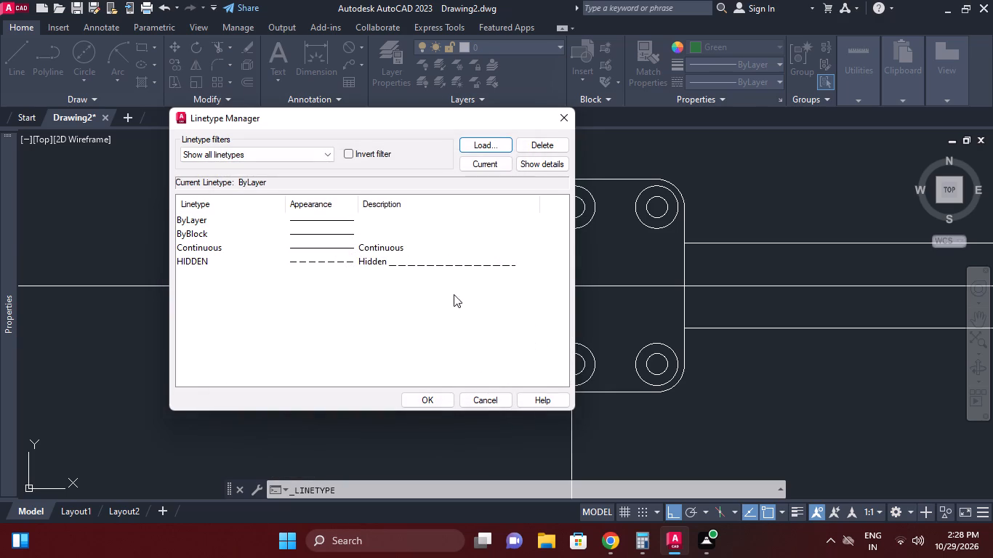
click(417, 394)
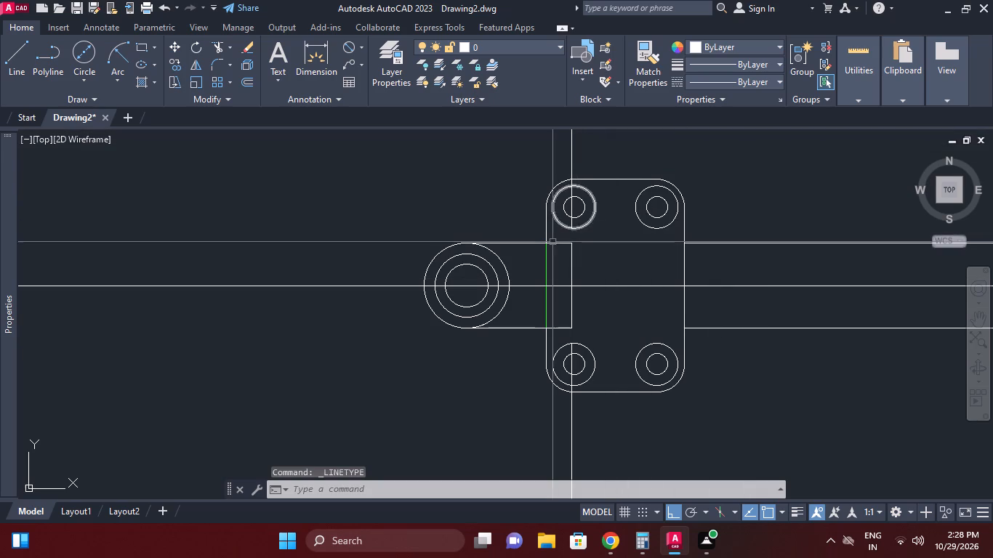
Apply the HIDDEN linetype to the plate edge segment between the arm lines, trying linetype scale 10 and settling on 20.
click(547, 259)
click(736, 76)
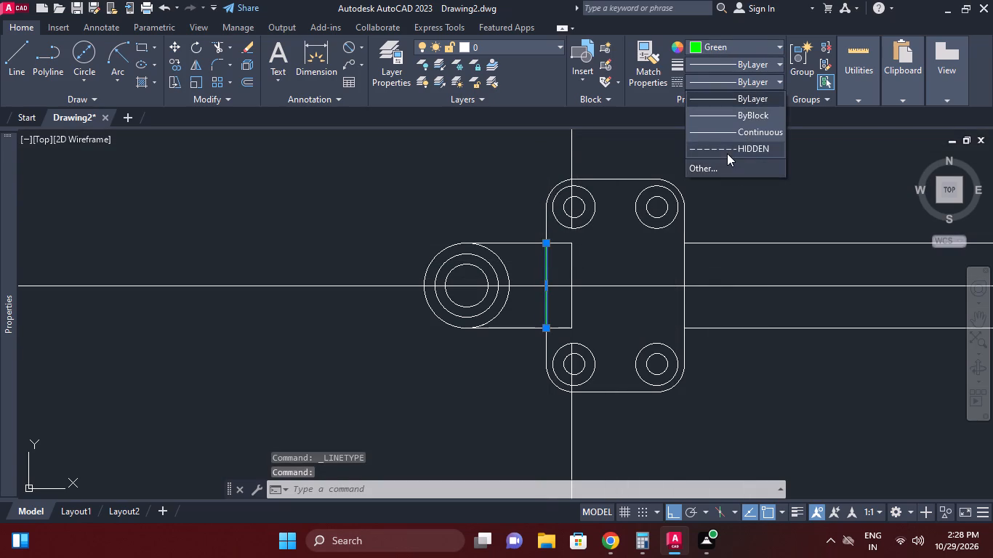
click(727, 149)
click(145, 225)
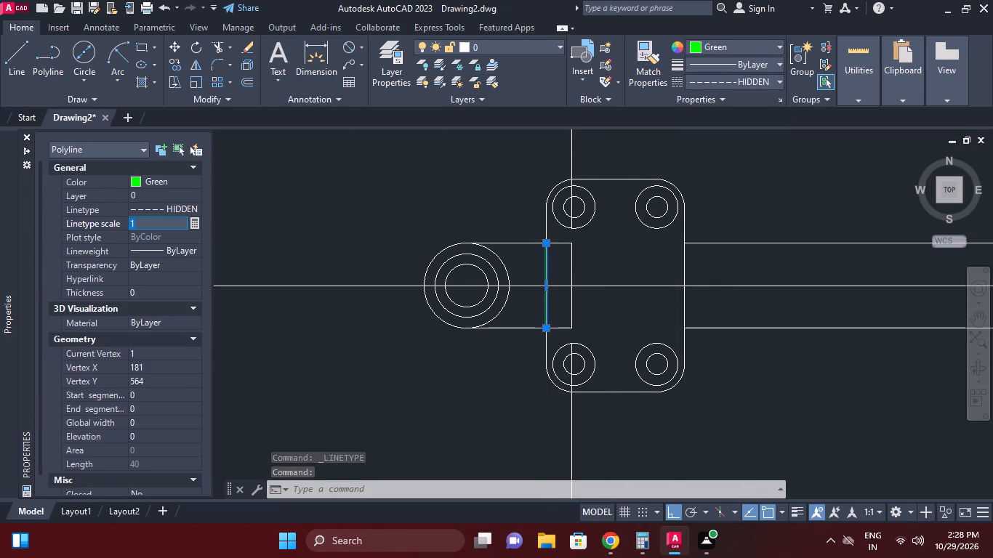
text(10)
key(Return)
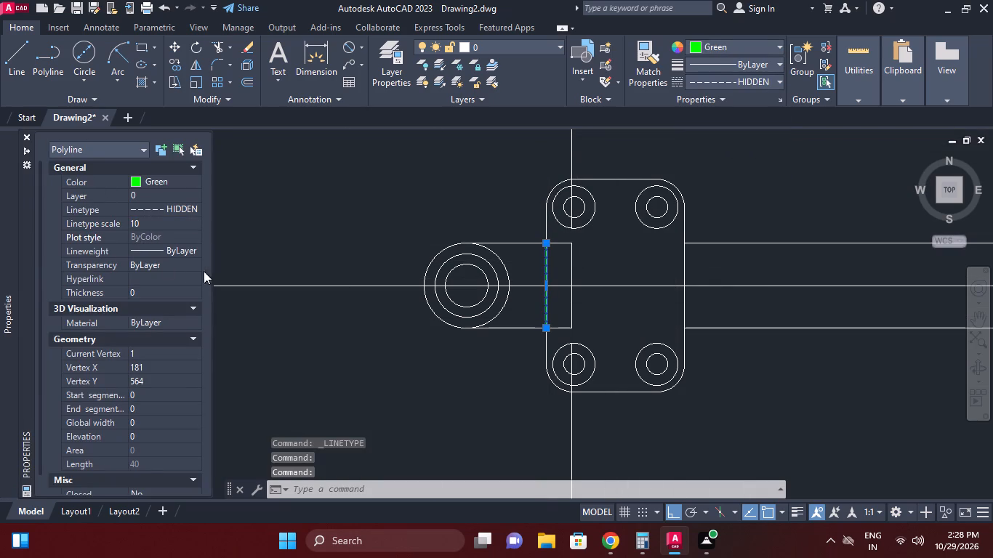
click(153, 217)
text(20)
key(Return)
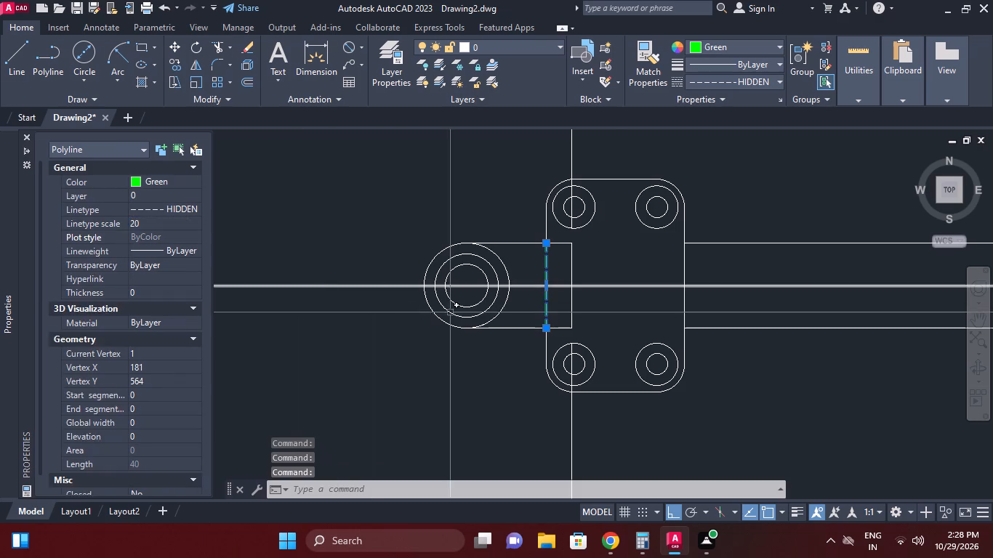
right_click(616, 277)
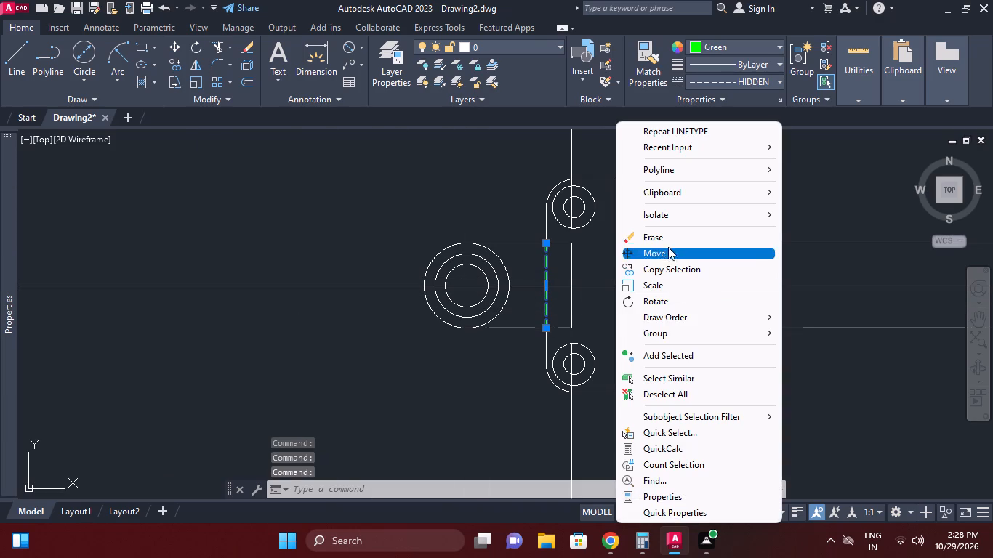
click(668, 394)
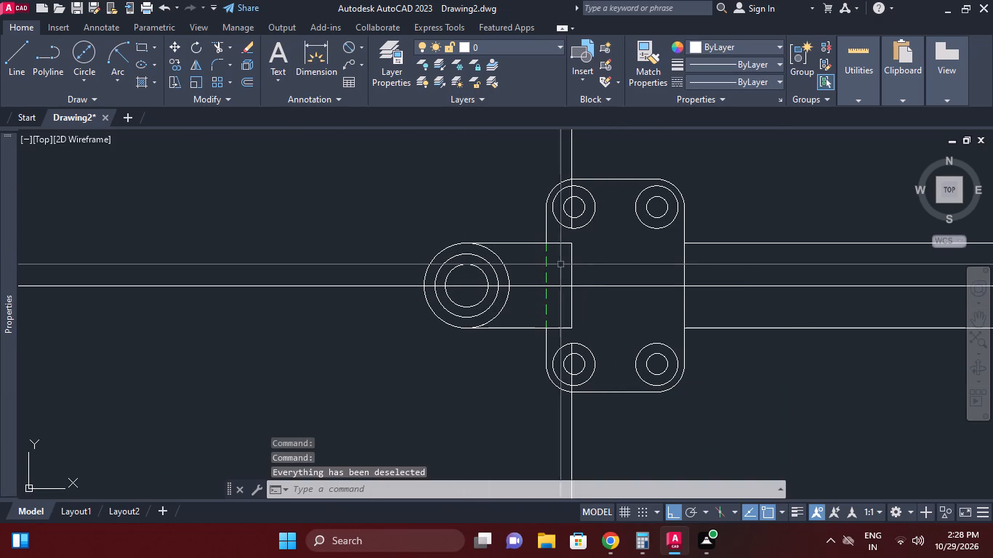
Change the dashed plate edge segment's colour to index colour 8 and deselect it.
click(556, 264)
click(542, 255)
click(766, 39)
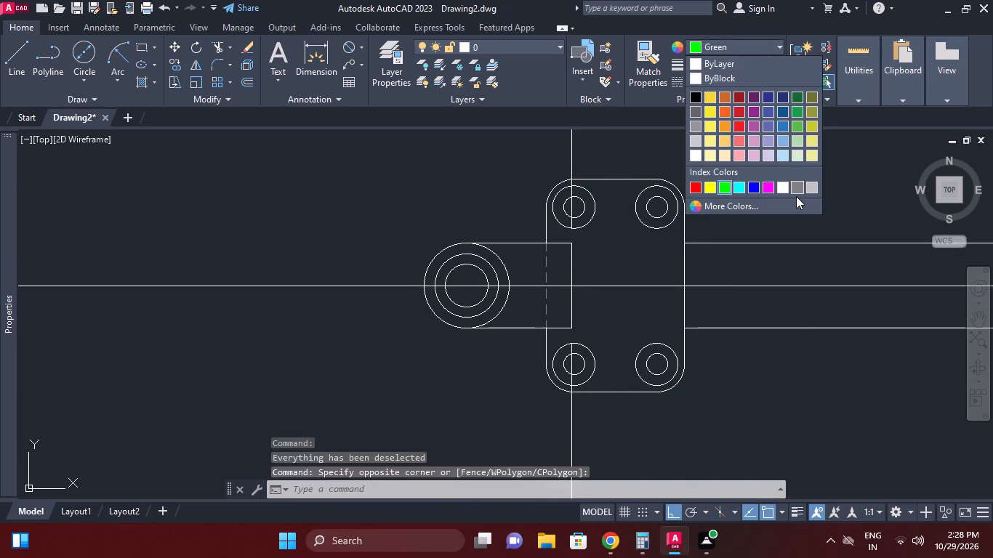
click(796, 196)
click(757, 79)
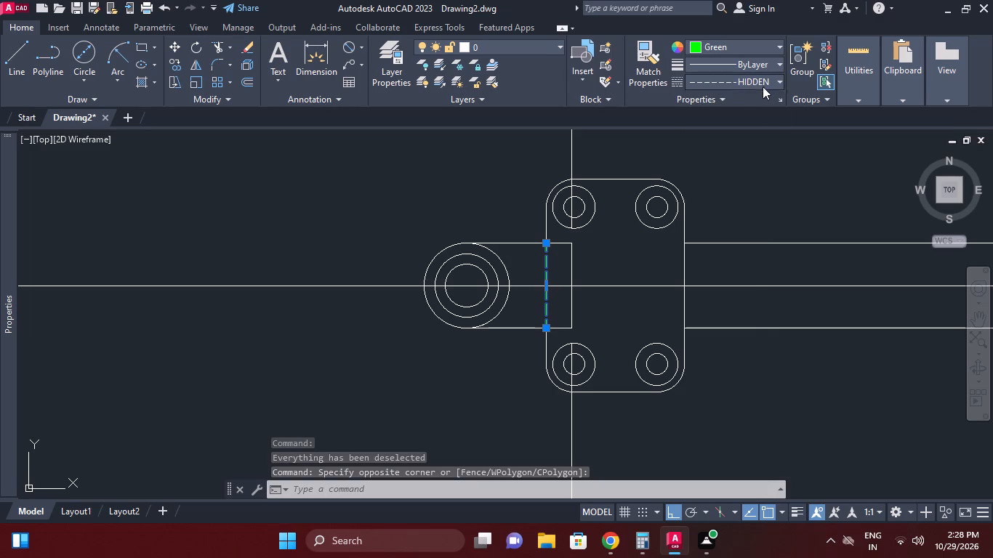
click(743, 45)
click(748, 49)
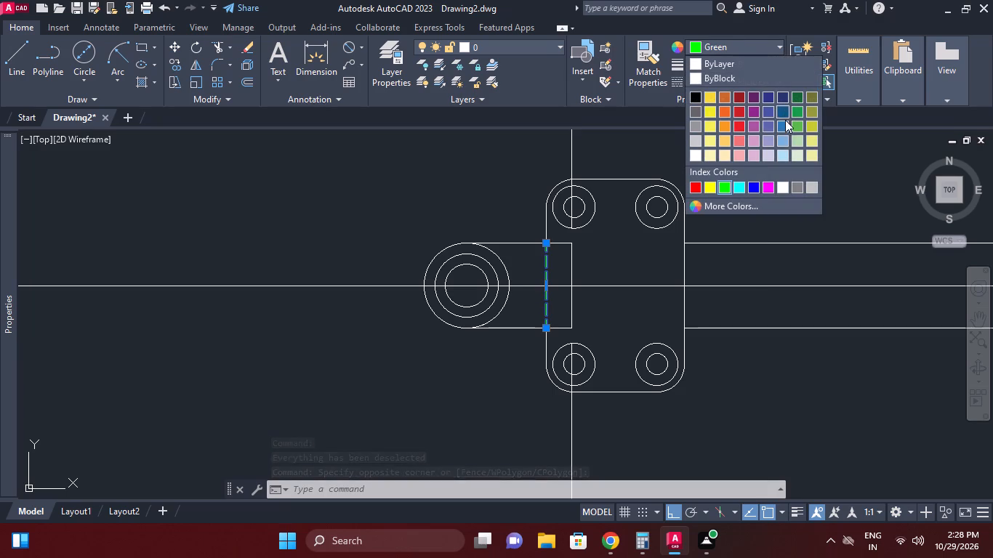
click(794, 186)
right_click(756, 218)
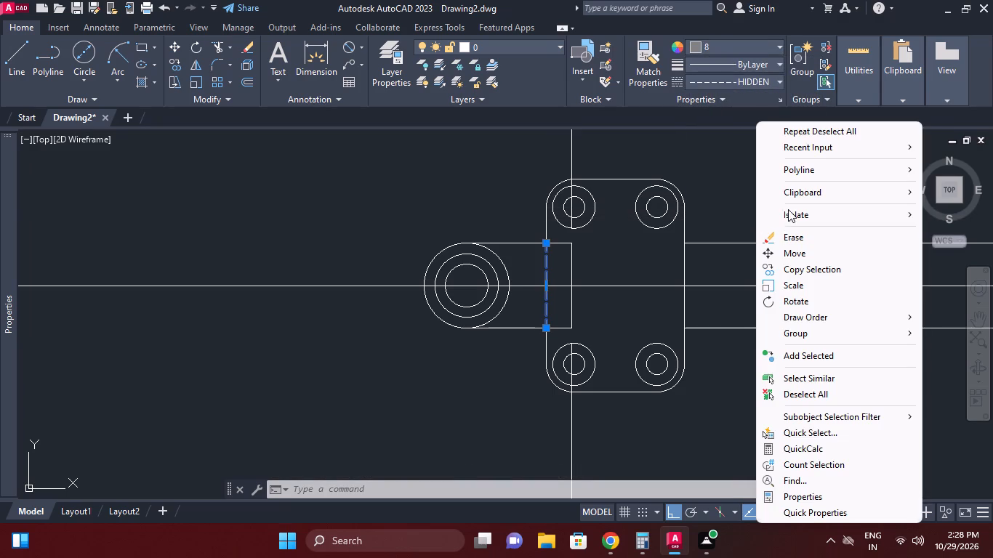
click(792, 392)
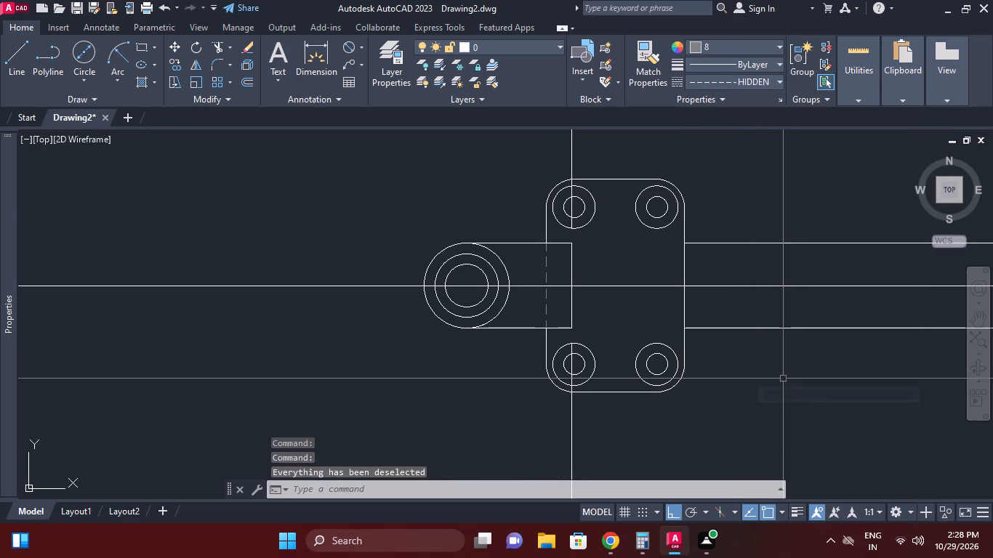
Erase the upper and lower offset lines extending to the right of the base plate.
middle_drag(823, 247, 767, 258)
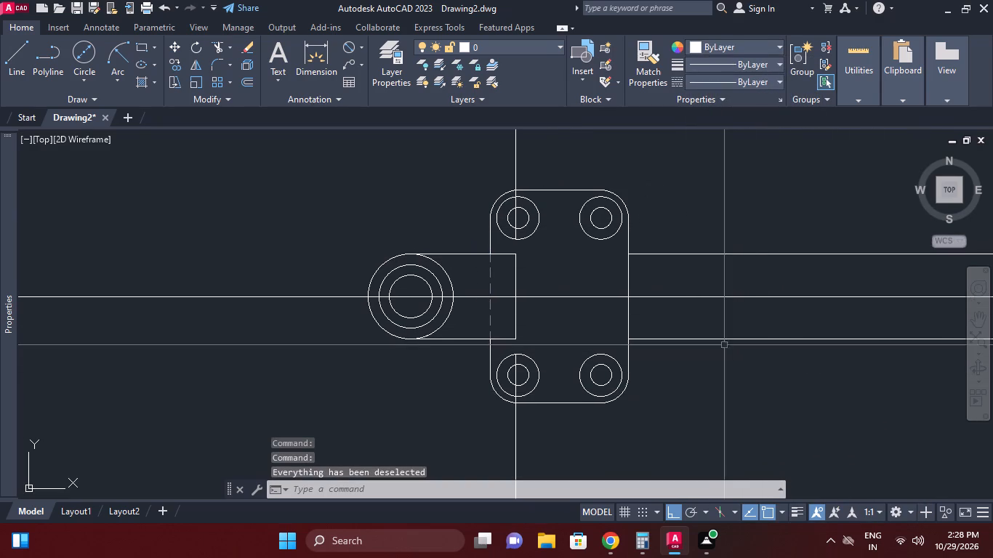
middle_drag(712, 336, 680, 312)
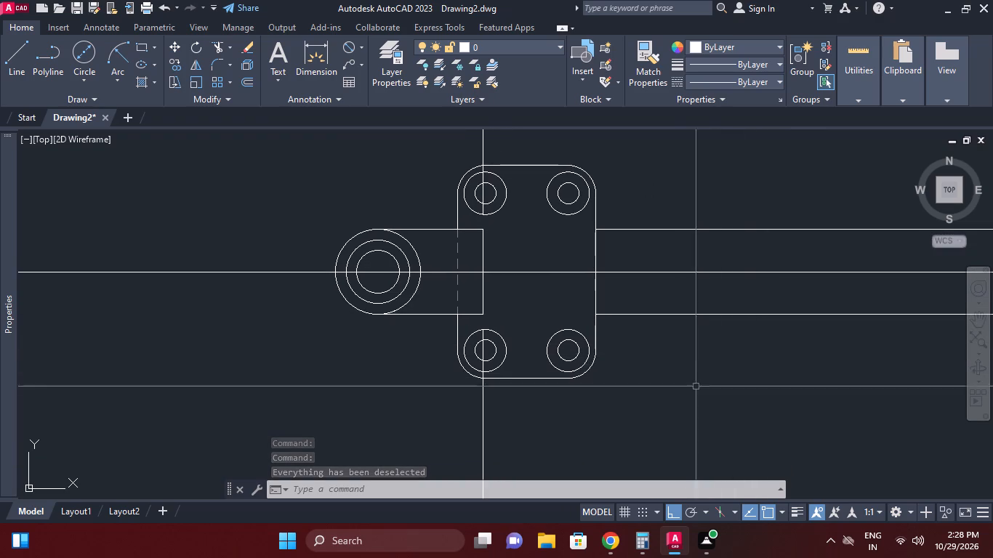
middle_drag(695, 298, 700, 331)
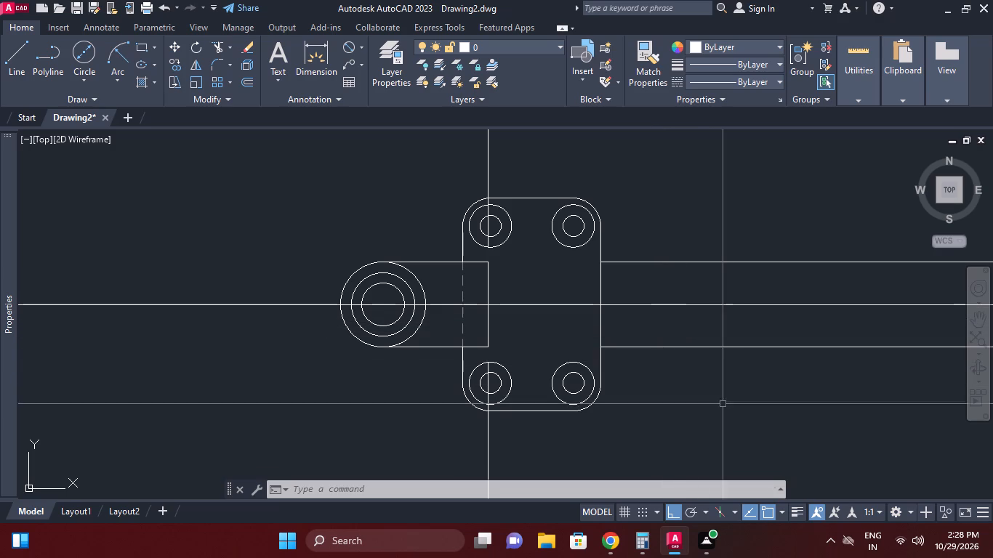
click(679, 278)
click(664, 227)
drag(727, 387, 725, 380)
click(712, 330)
right_click(712, 330)
click(767, 263)
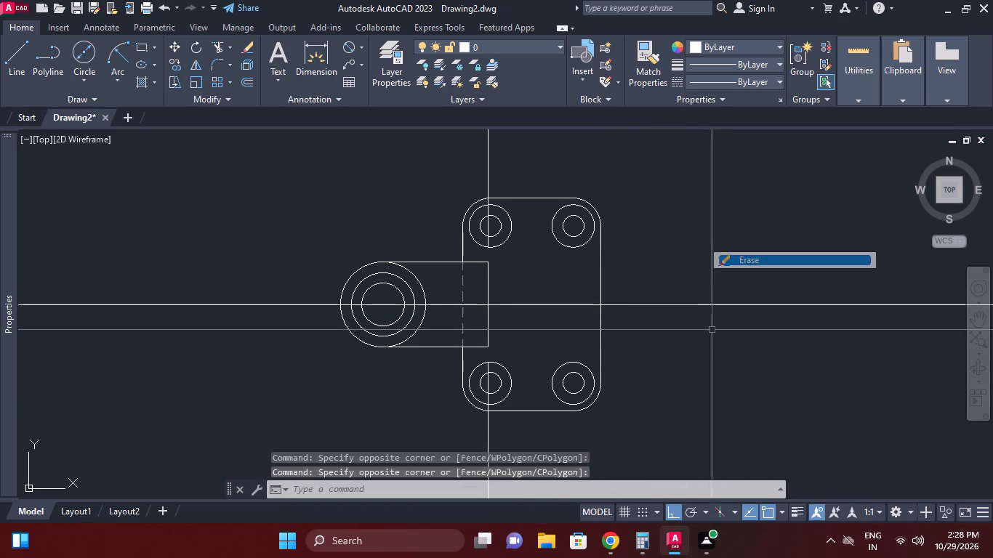
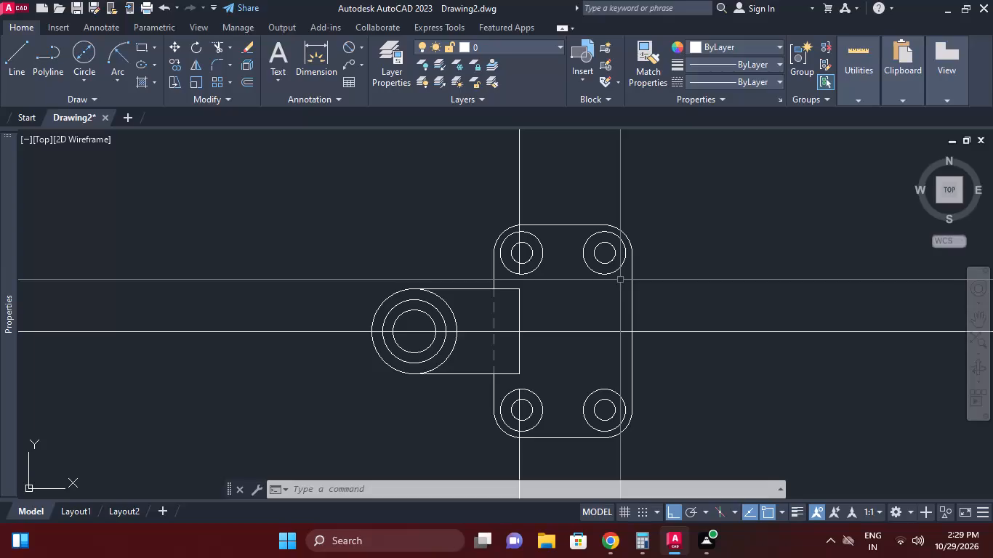
Offset the horizontal centreline of the top view by 12/2 mm to both sides.
key(space)
text(12)
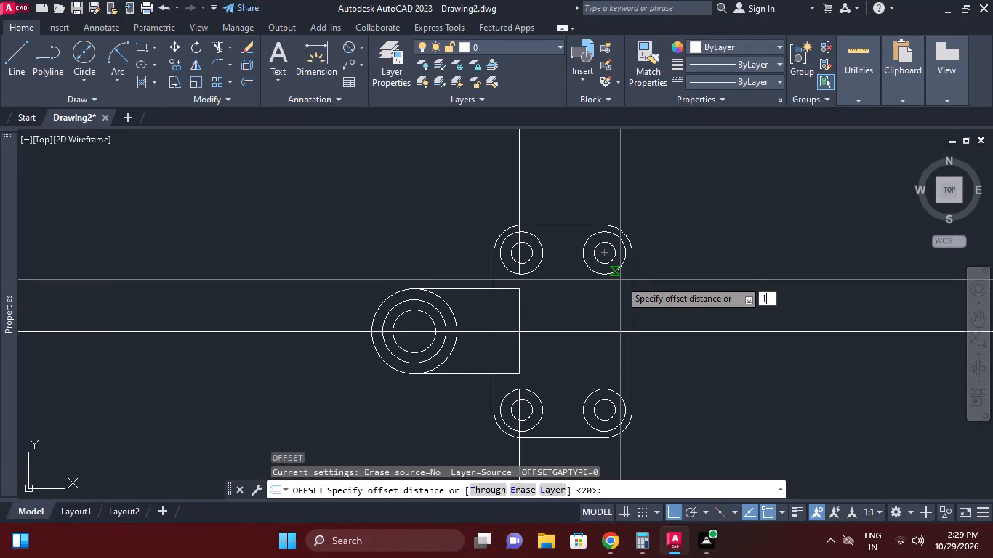
text(/2)
key(Return)
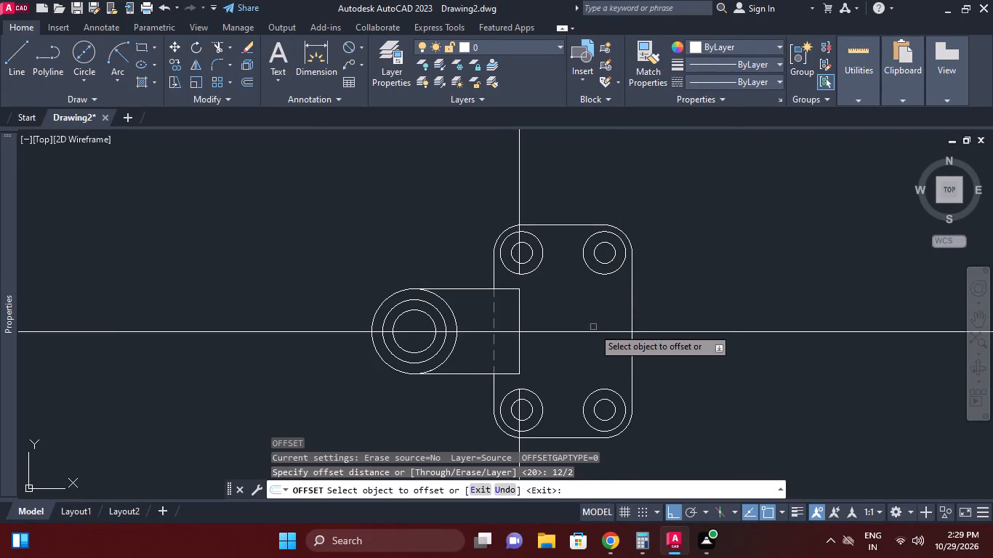
click(593, 328)
click(592, 335)
click(592, 315)
click(593, 331)
click(596, 312)
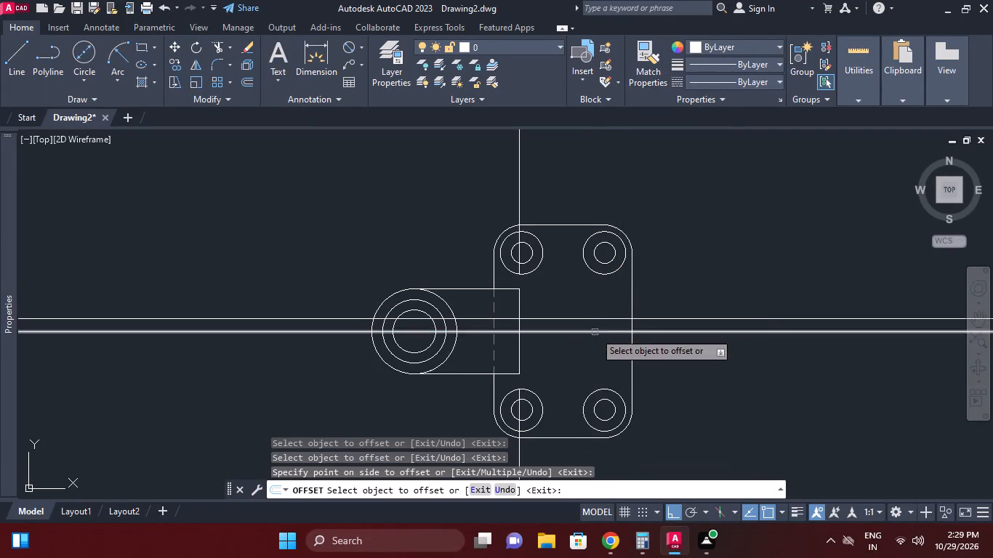
click(595, 332)
click(591, 350)
right_click(662, 336)
click(691, 341)
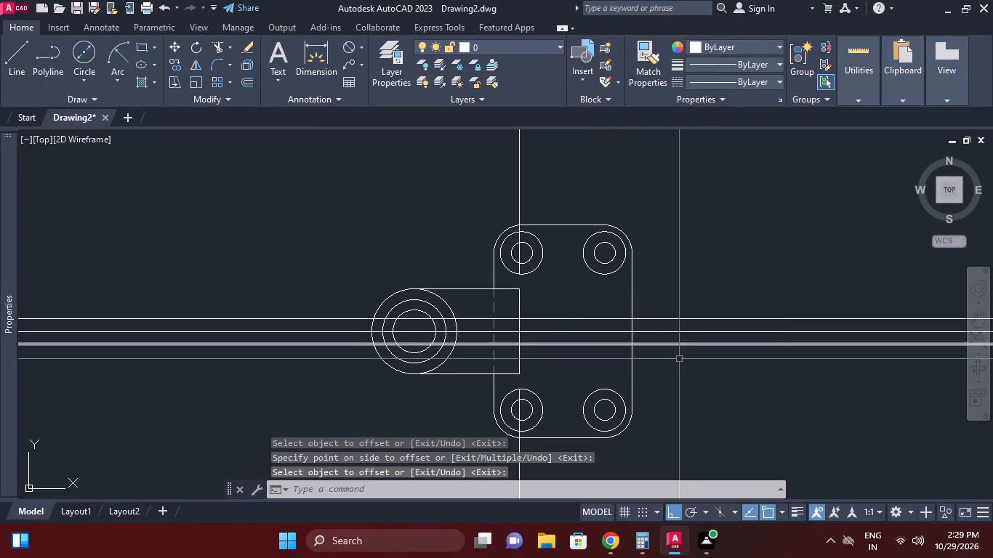
Trim the two 6 mm offset lines beyond the plate's right edge and just inside the boss's outer circle.
middle_drag(678, 357, 701, 332)
scroll(678, 333, up, 1)
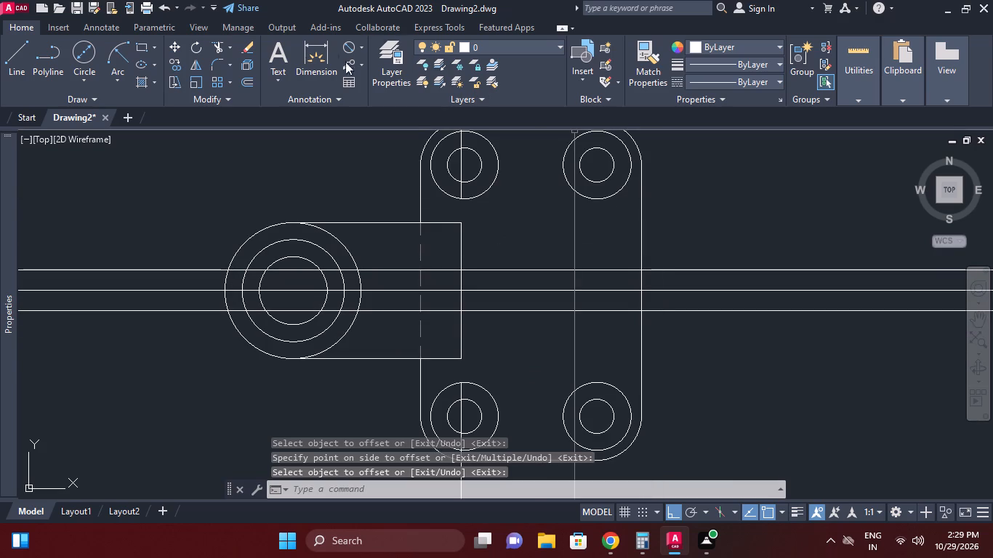
click(219, 45)
right_click(566, 151)
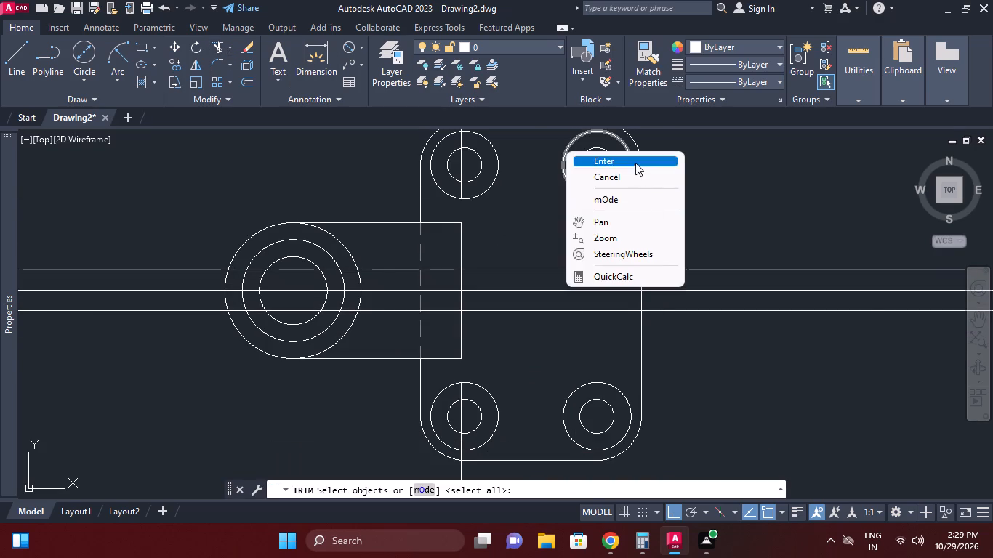
click(635, 163)
click(646, 271)
click(660, 312)
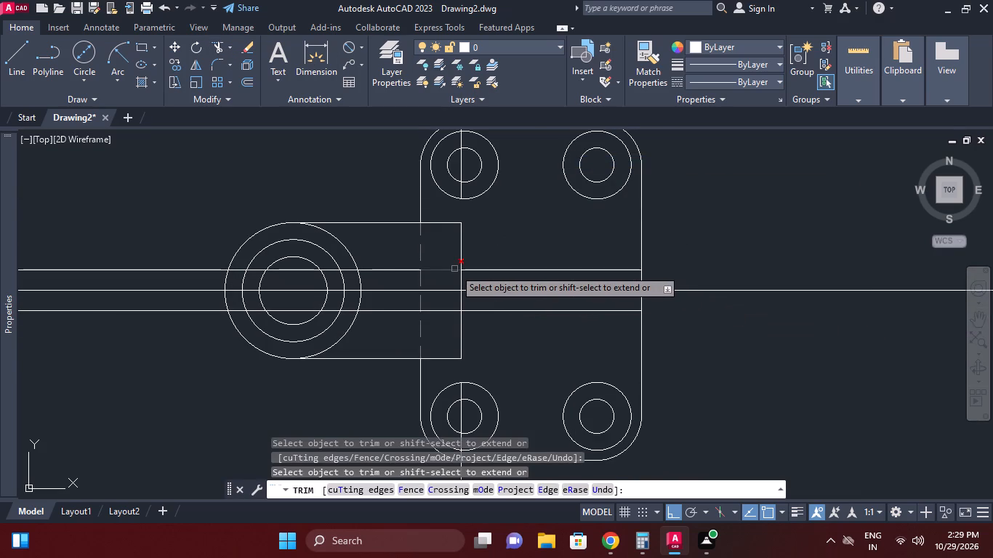
scroll(338, 280, up, 1)
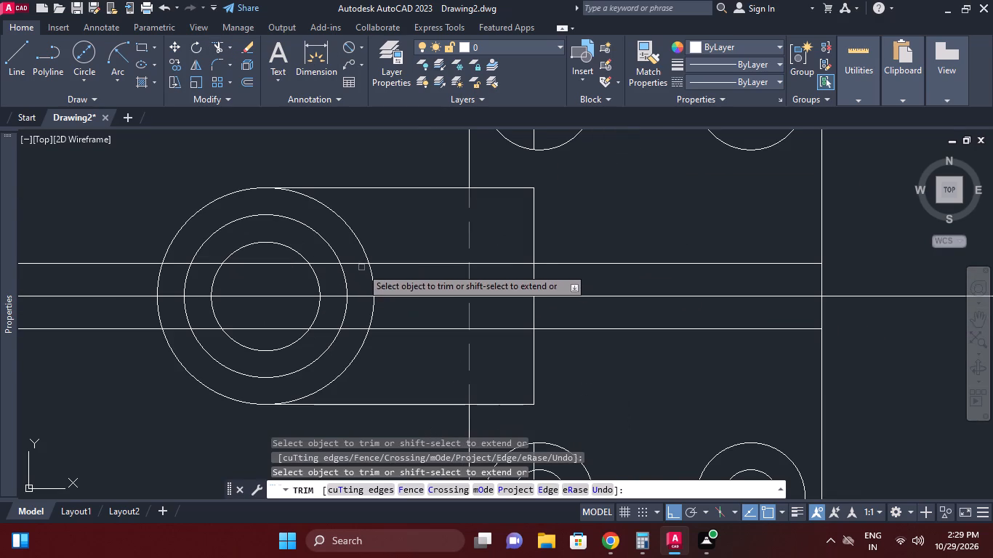
click(360, 264)
click(358, 329)
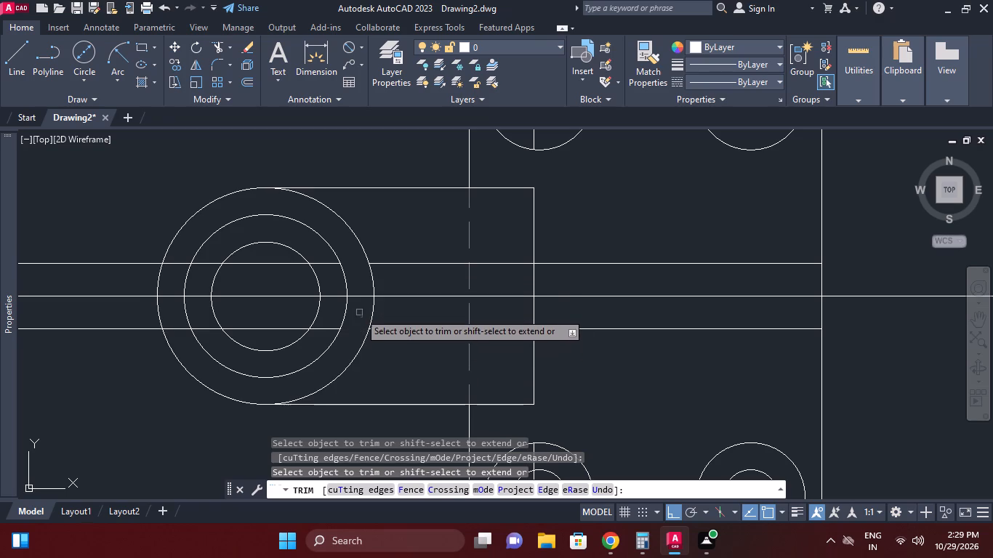
right_click(359, 312)
click(414, 81)
Erase the two leftover offset line pieces that run through the boss circles and beyond them to the left.
scroll(467, 189, down, 1)
middle_drag(467, 189, 568, 203)
click(342, 330)
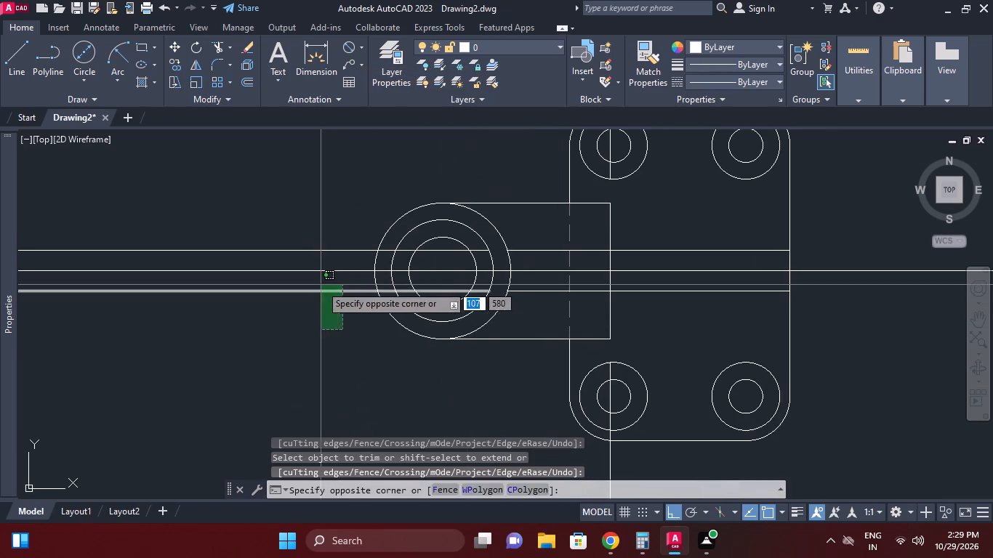
click(321, 285)
click(328, 248)
right_click(307, 246)
click(345, 259)
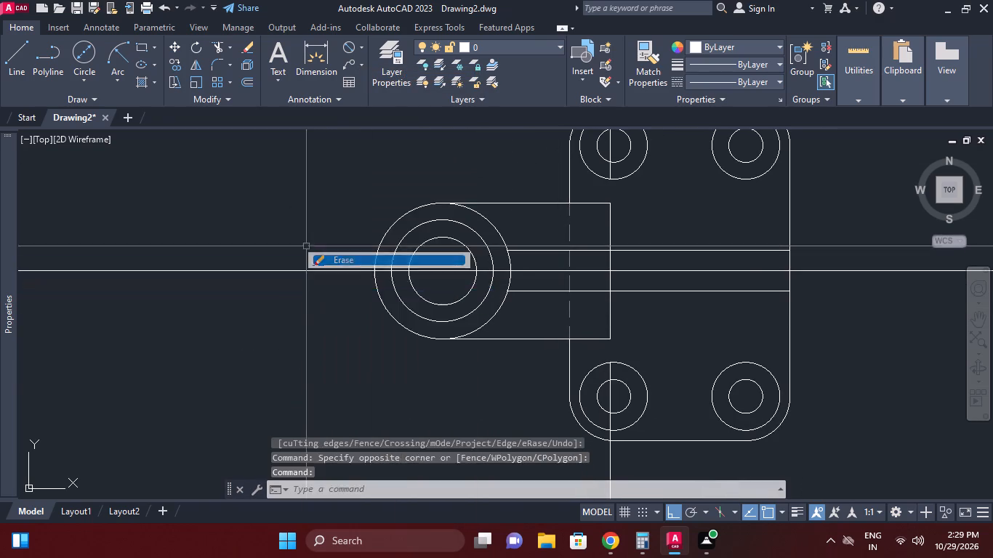
Offset the horizontal centreline of the top view by 2.5 mm to both sides.
middle_drag(659, 325, 546, 331)
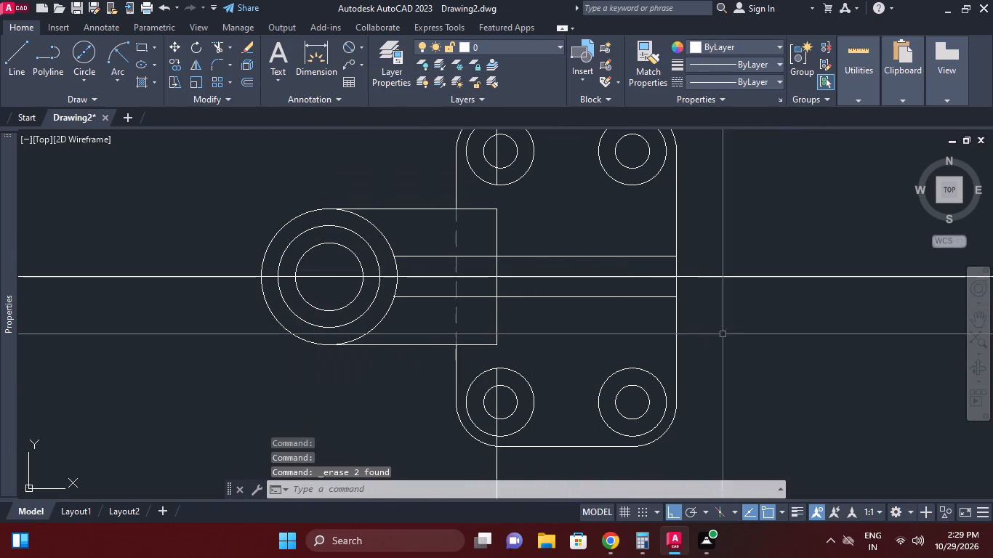
middle_drag(735, 303, 733, 320)
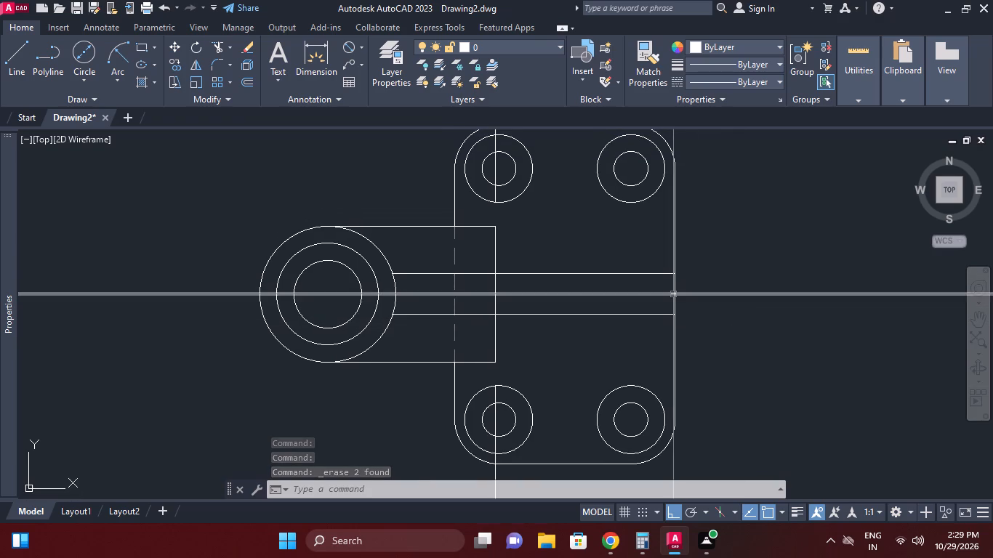
scroll(673, 294, up, 1)
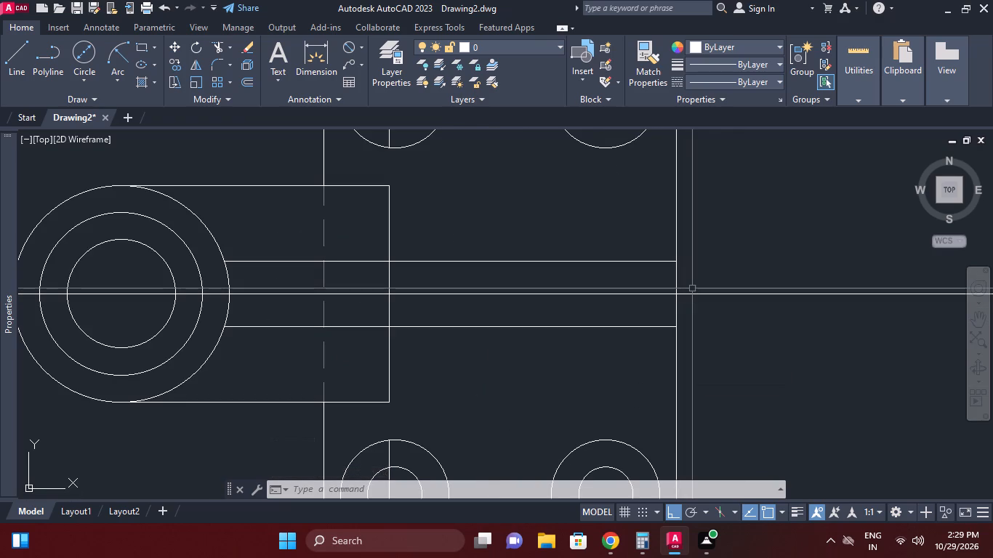
middle_click(696, 292)
scroll(697, 294, down, 1)
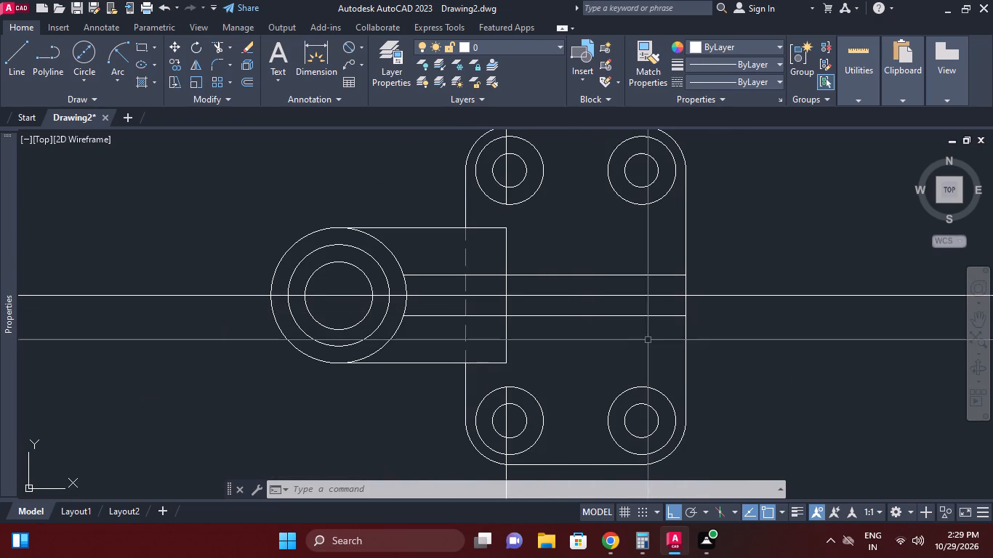
middle_click(645, 341)
text(o 5)
key(BackSpace)
text(2.5)
key(Return)
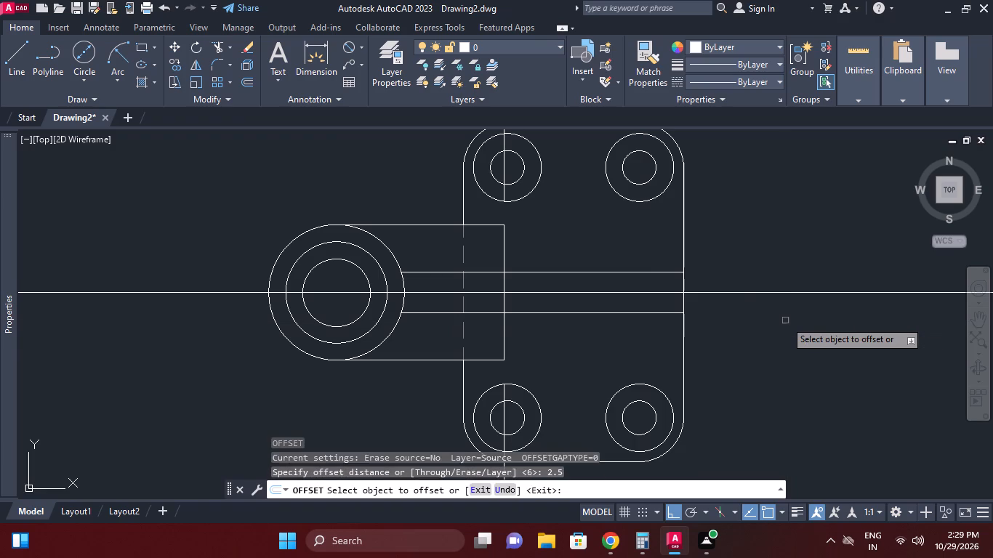
click(711, 292)
click(712, 311)
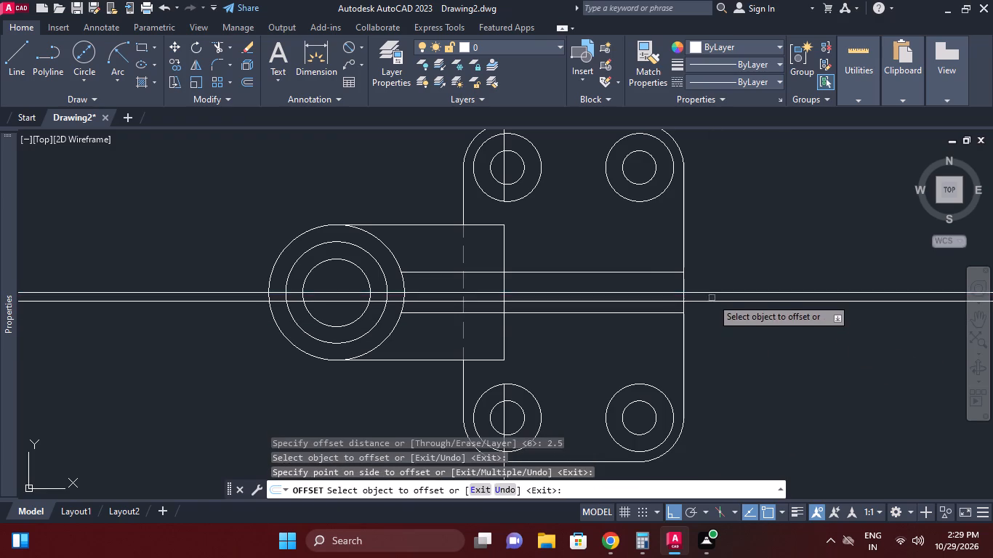
click(712, 298)
click(710, 291)
click(710, 275)
right_click(725, 227)
click(752, 248)
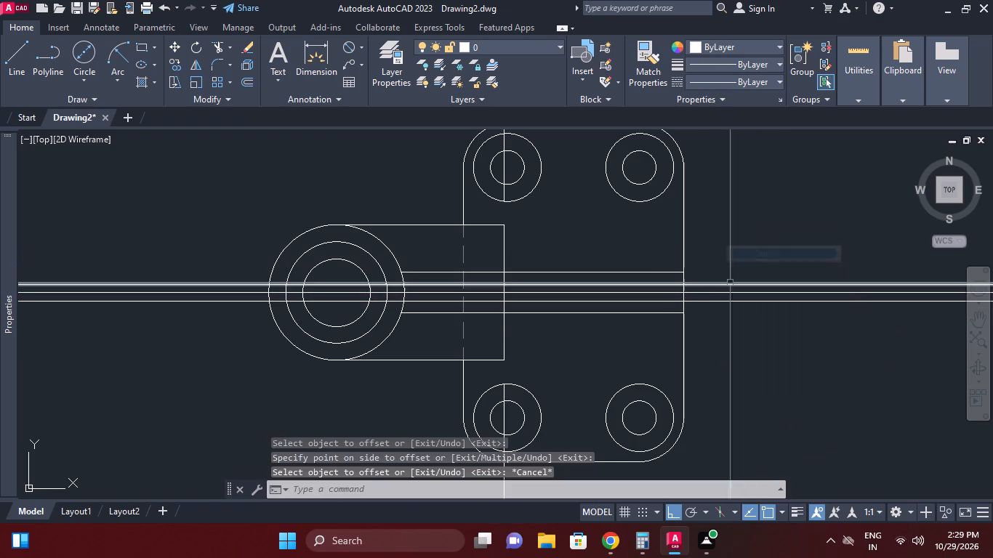
Erase the horizontal centreline between the two 2.5 mm offset lines.
click(727, 291)
right_click(720, 246)
click(753, 240)
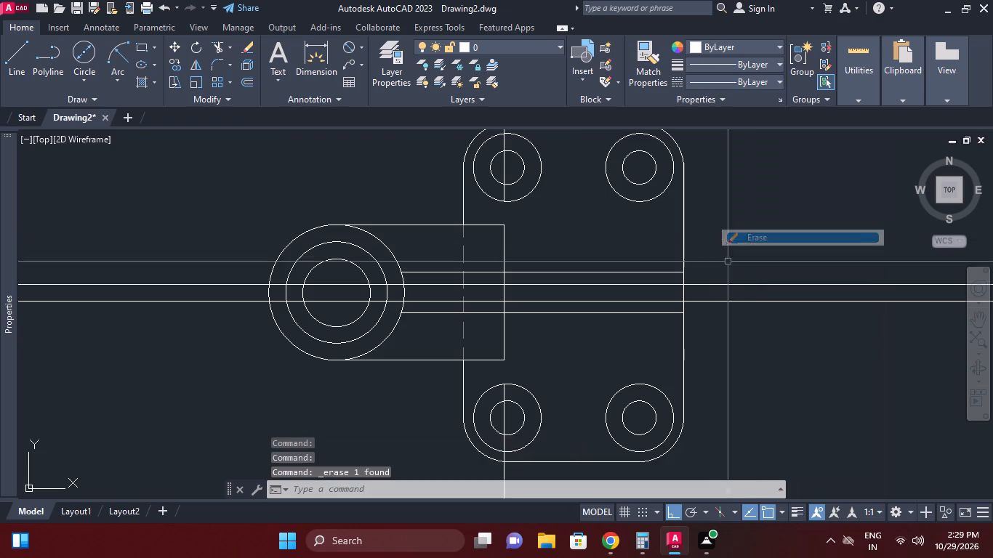
Draw vertical construction lines through the left and right extremes of the rib's rounded triangular cutout in the front view.
middle_drag(698, 329, 736, 325)
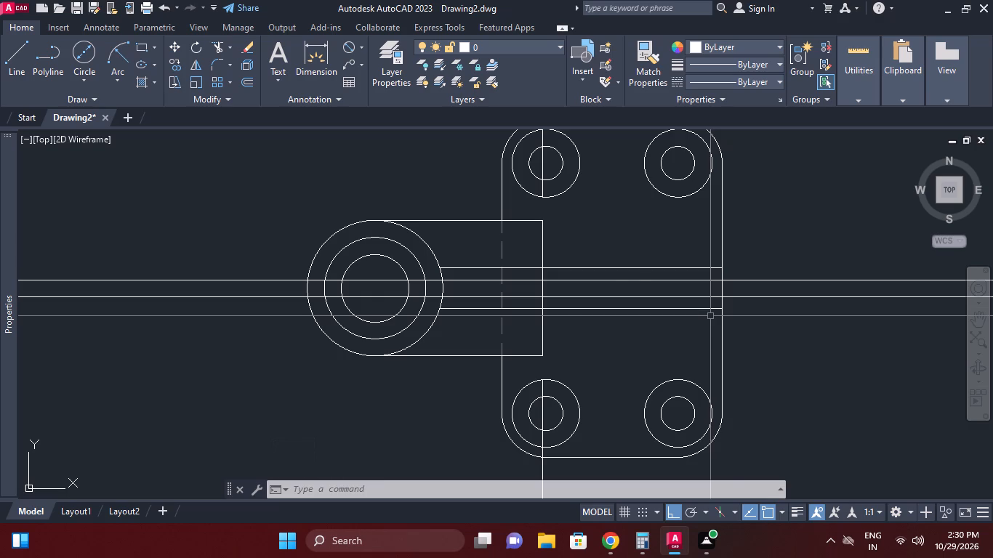
scroll(779, 222, down, 3)
scroll(744, 285, up, 1)
middle_drag(694, 199, 687, 211)
middle_drag(704, 355, 638, 230)
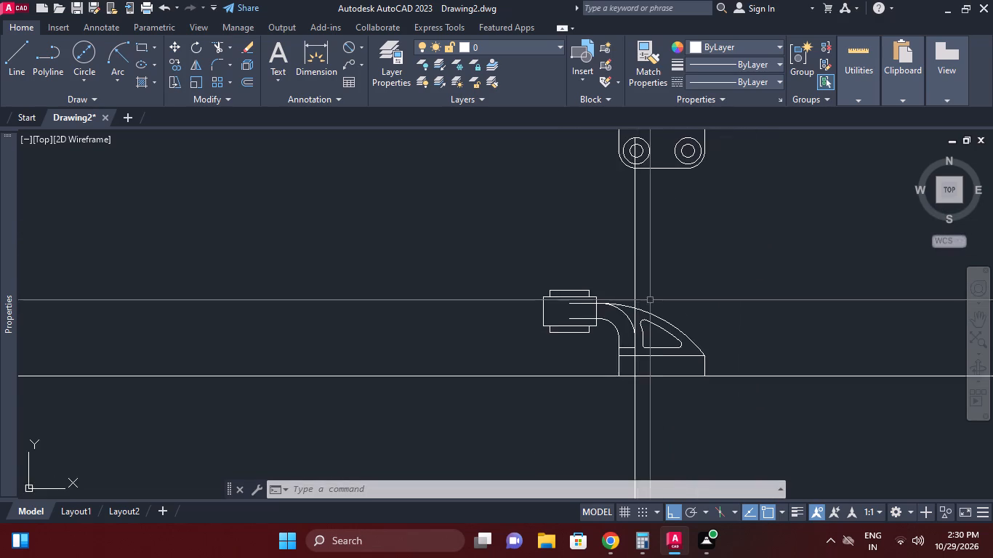
scroll(652, 310, up, 3)
click(110, 97)
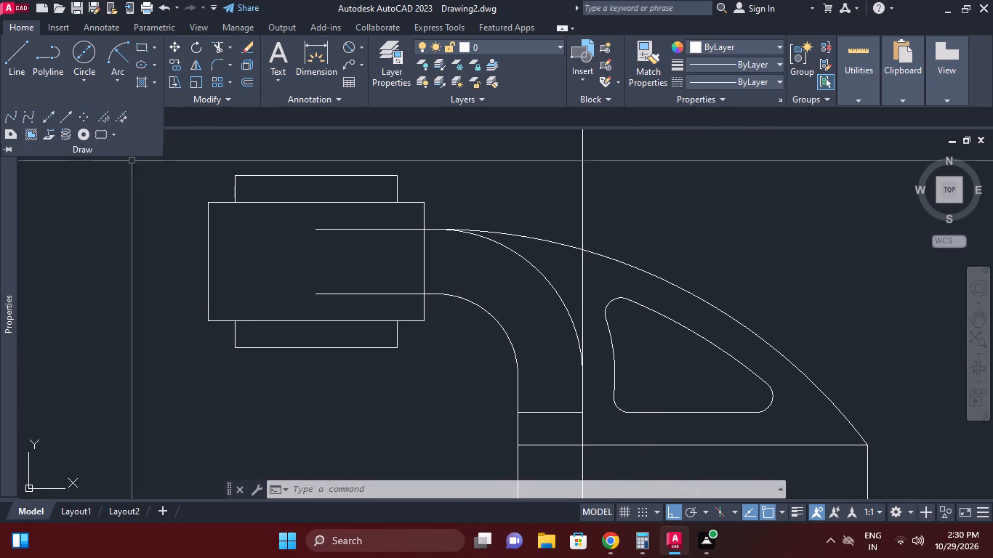
click(49, 121)
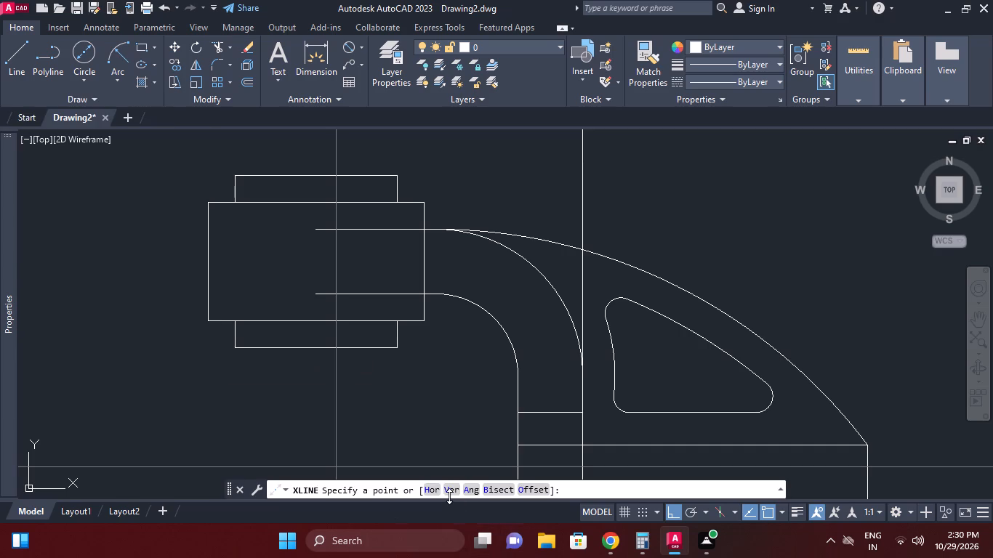
click(451, 492)
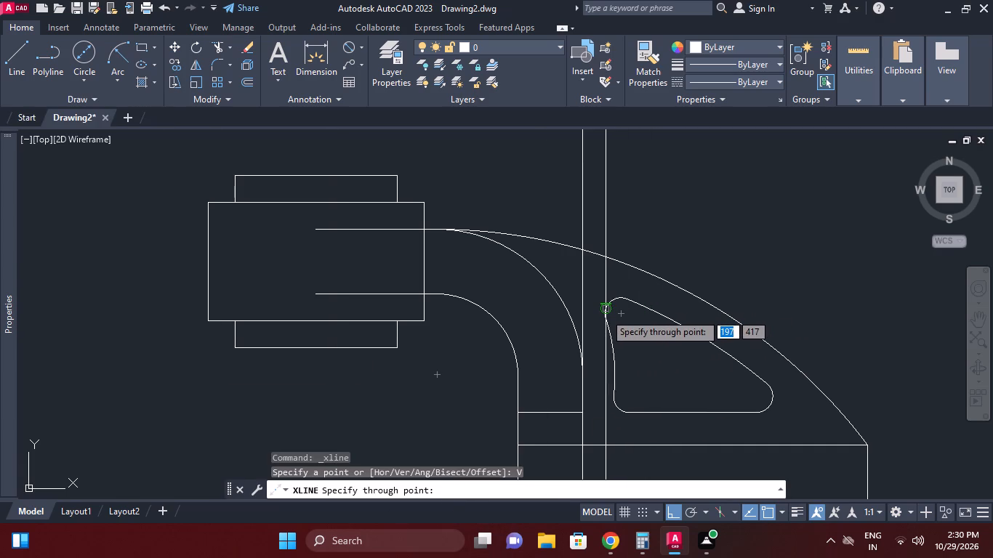
click(605, 313)
click(771, 395)
scroll(822, 307, down, 3)
middle_drag(819, 320, 792, 393)
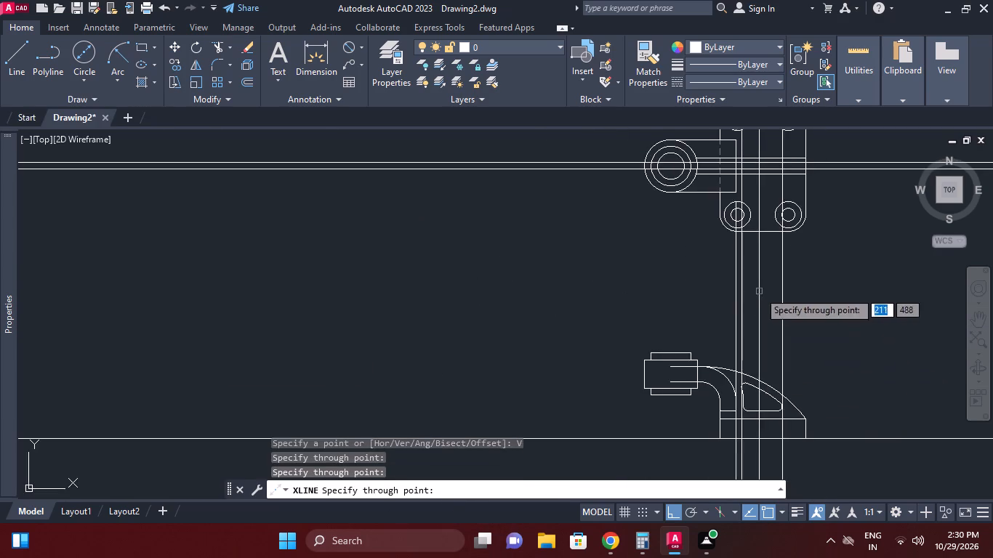
middle_drag(755, 292, 675, 363)
scroll(722, 250, up, 2)
right_click(798, 282)
Trim the lower 2.5 mm offset line on both outer sides of the vertical construction lines, and those verticals below the rib's lower edge.
middle_drag(756, 228, 760, 248)
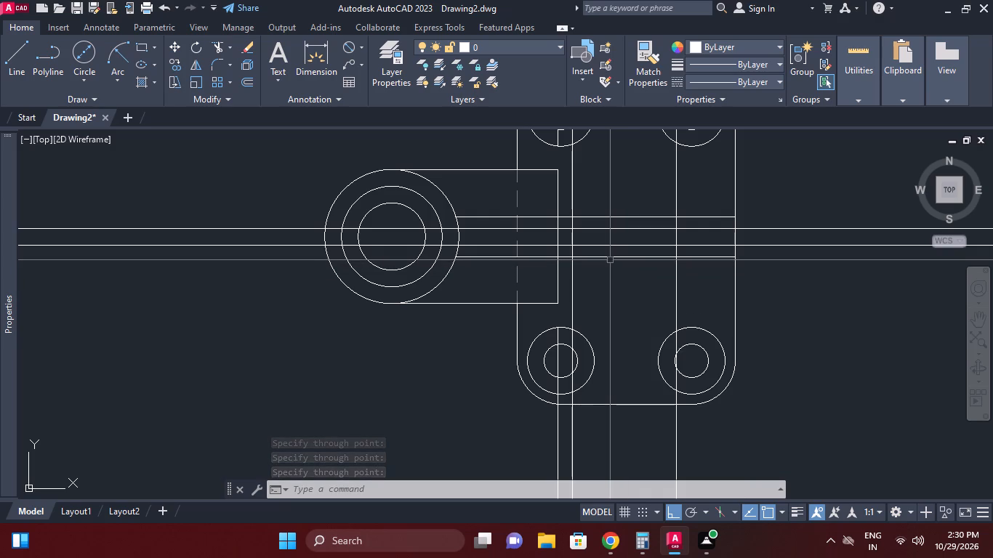
scroll(610, 260, up, 1)
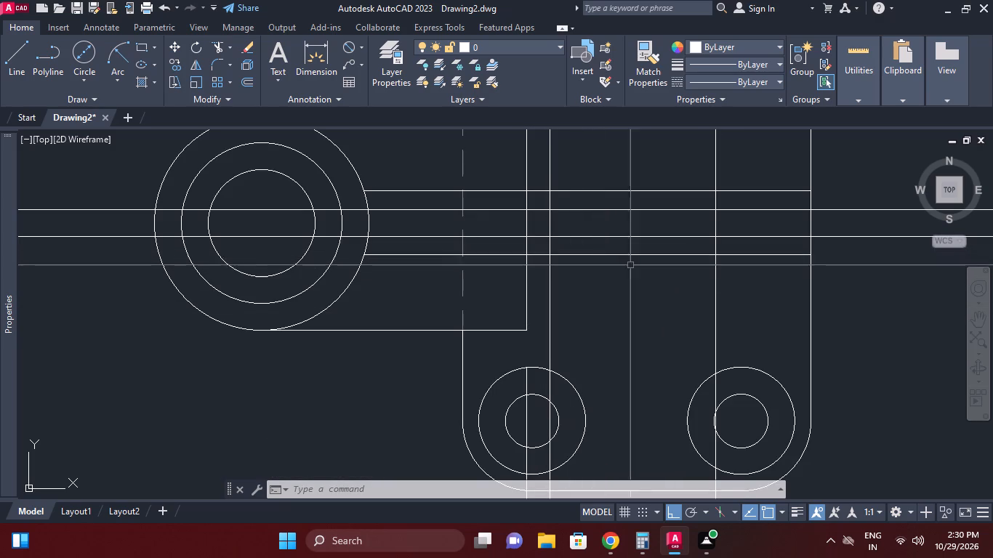
click(220, 44)
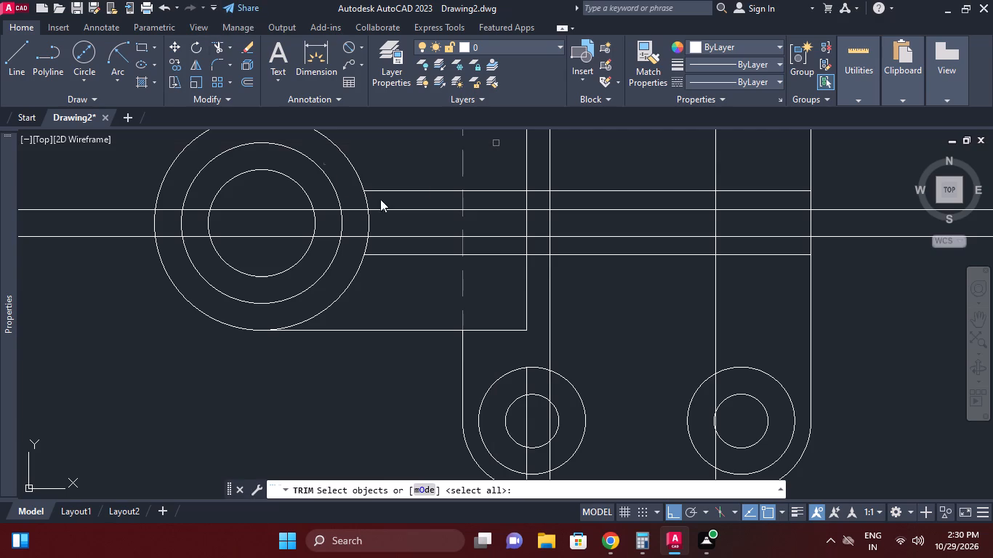
right_click(563, 270)
click(591, 272)
click(534, 240)
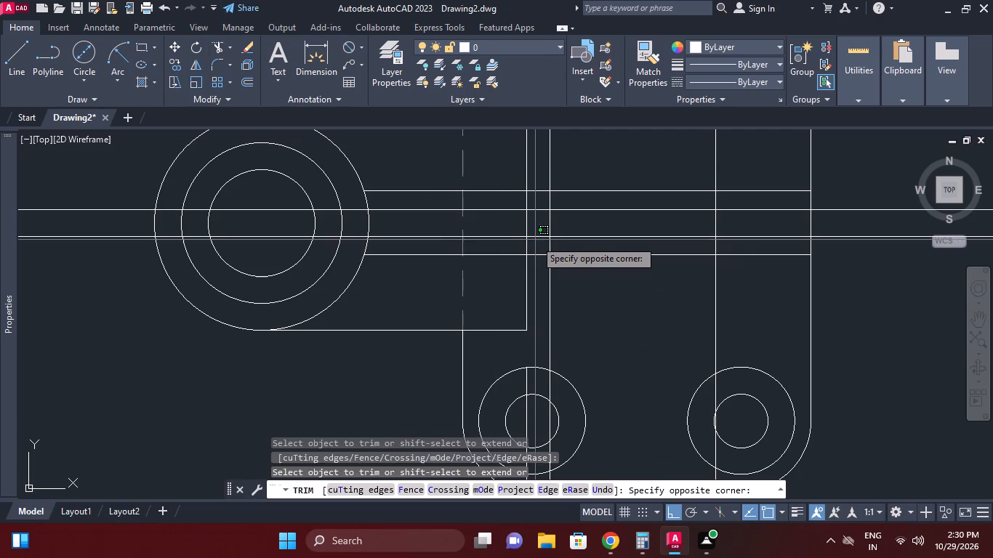
click(536, 239)
click(541, 238)
click(550, 278)
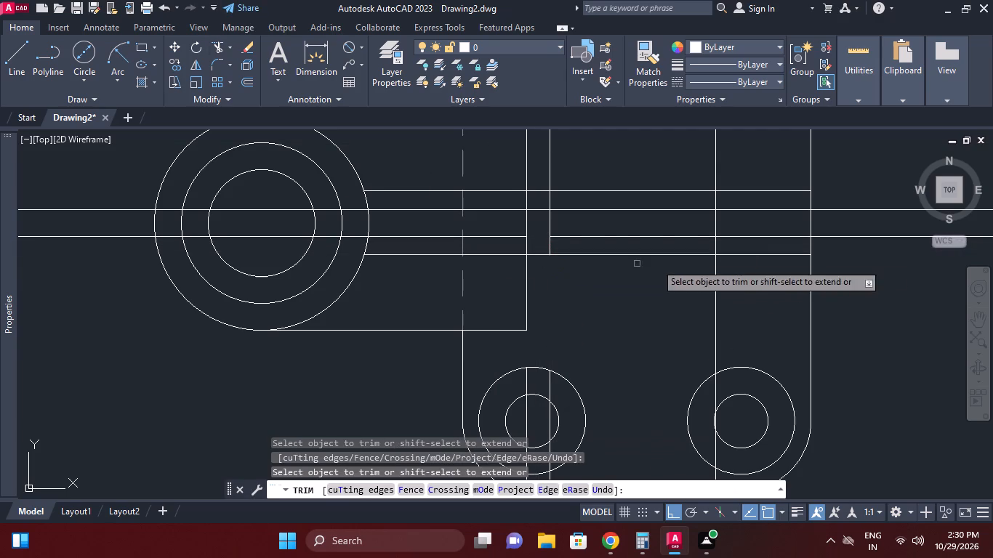
click(735, 238)
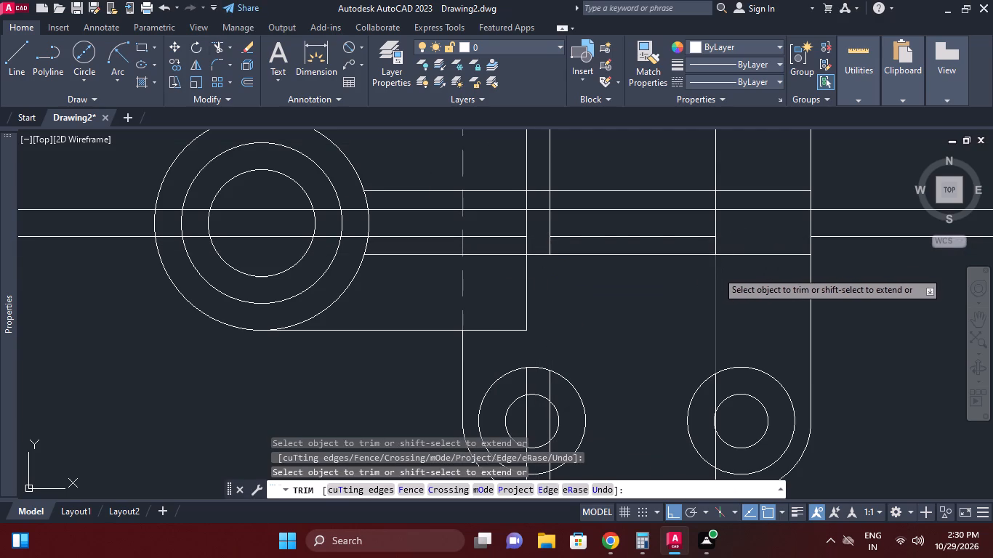
click(717, 271)
Trim the cutout verticals between the 2.5 mm offset lines and above the rib, and the upper offset line outside the verticals.
click(552, 226)
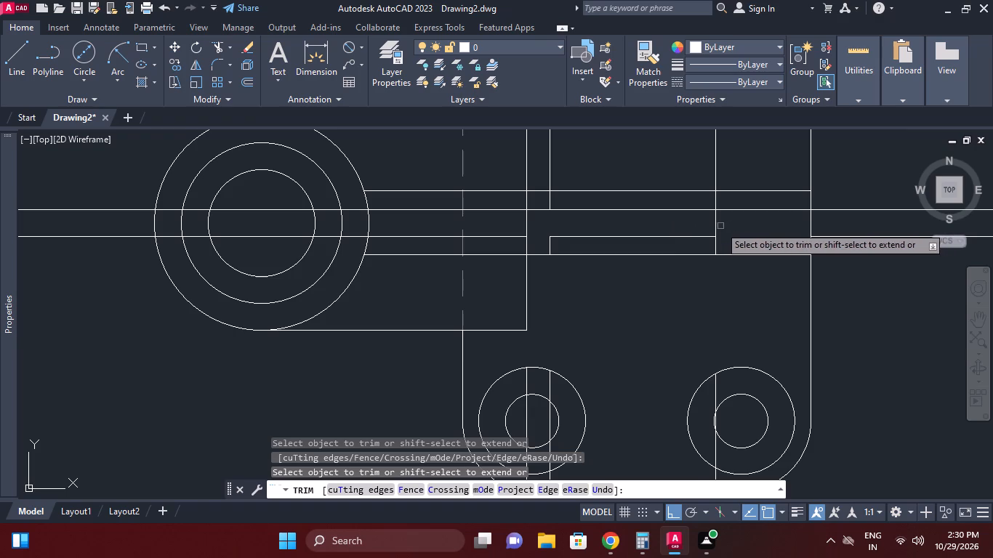
click(712, 225)
click(720, 230)
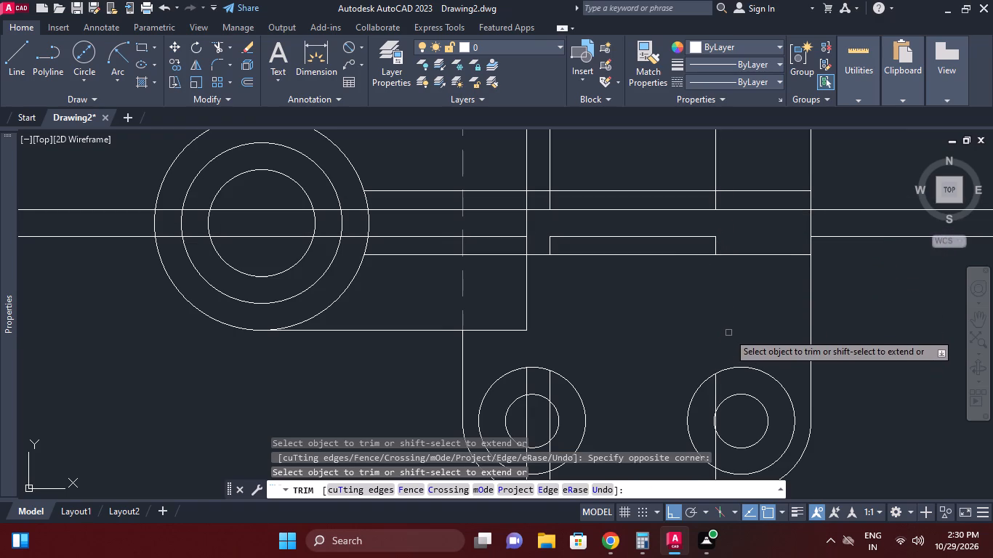
click(719, 177)
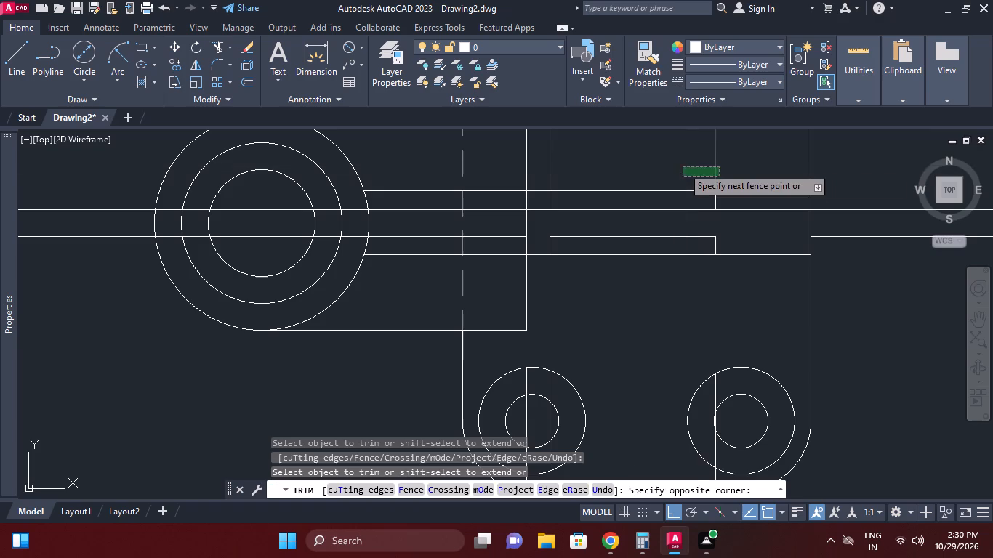
click(683, 167)
click(585, 167)
click(544, 161)
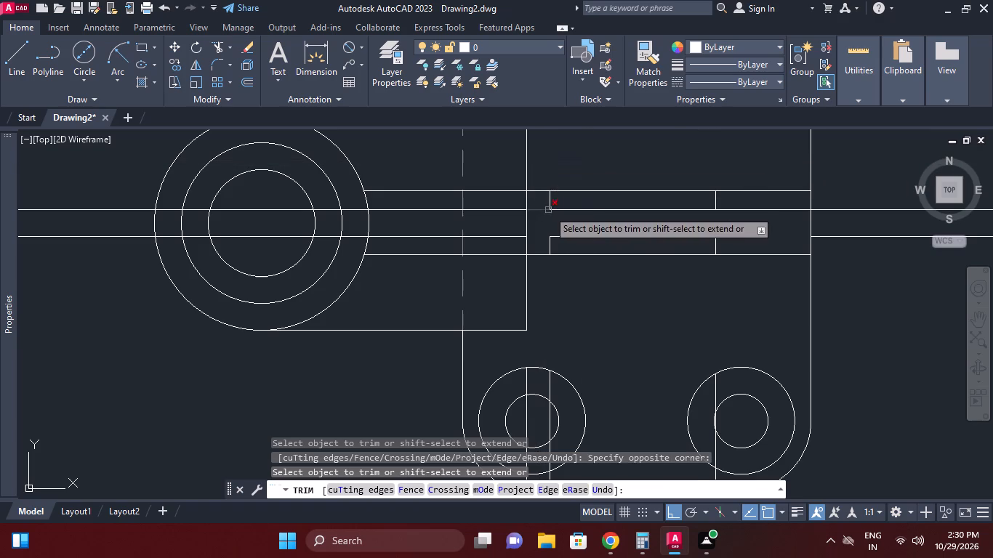
click(548, 209)
click(531, 209)
click(726, 211)
right_click(726, 211)
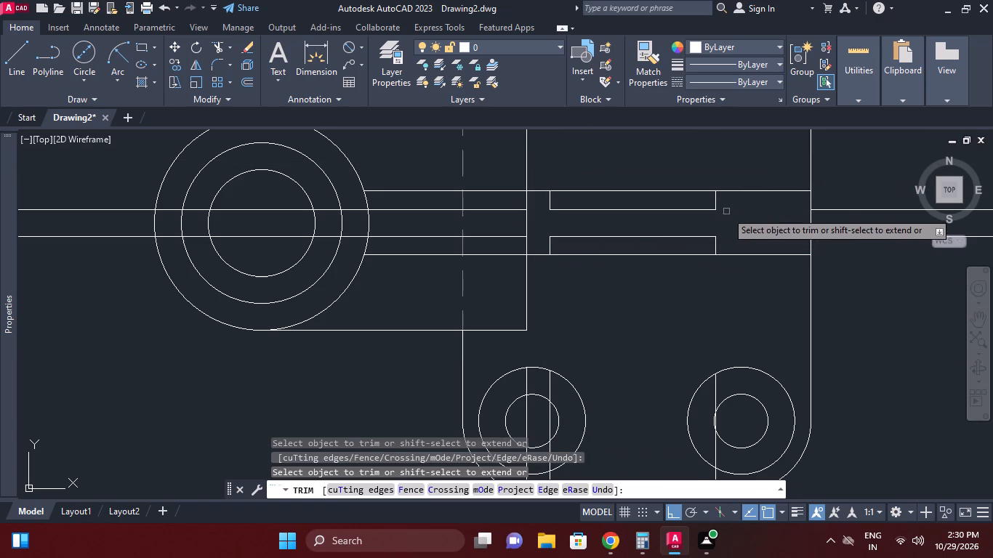
click(757, 219)
Erase the leftover pieces of both 2.5 mm offset lines on either side of the rib cutout.
scroll(757, 219, down, 3)
click(412, 238)
click(398, 188)
click(878, 272)
click(833, 222)
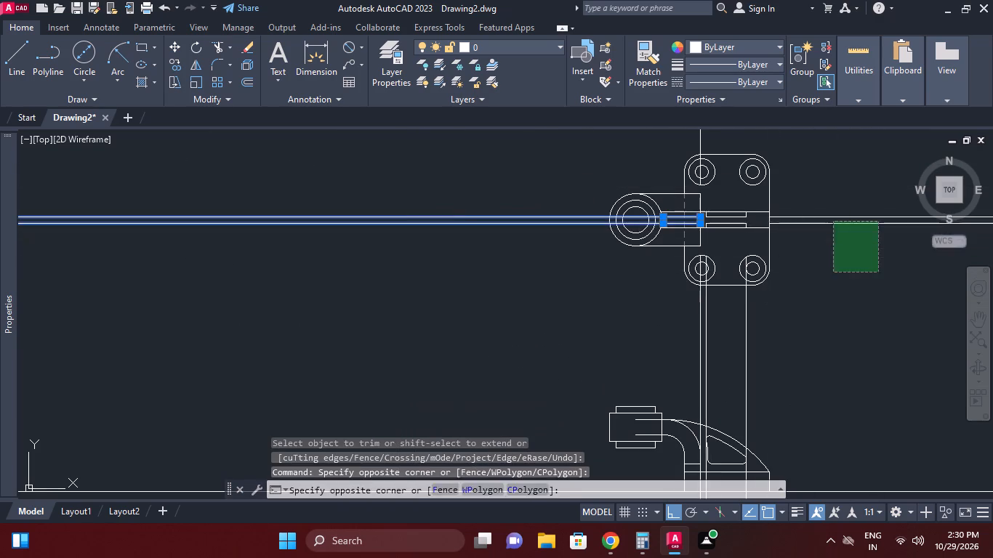
right_click(833, 222)
click(819, 214)
right_click(809, 233)
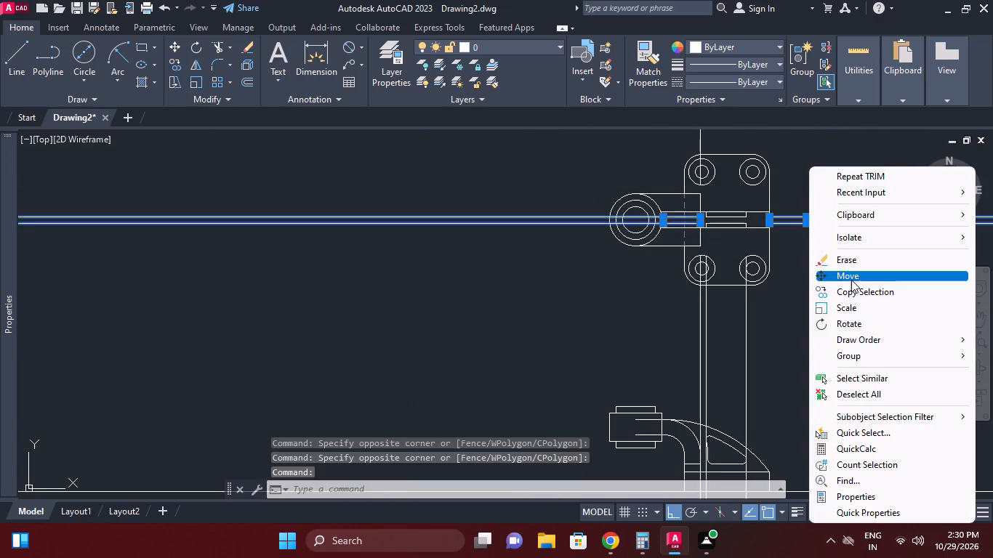
click(851, 262)
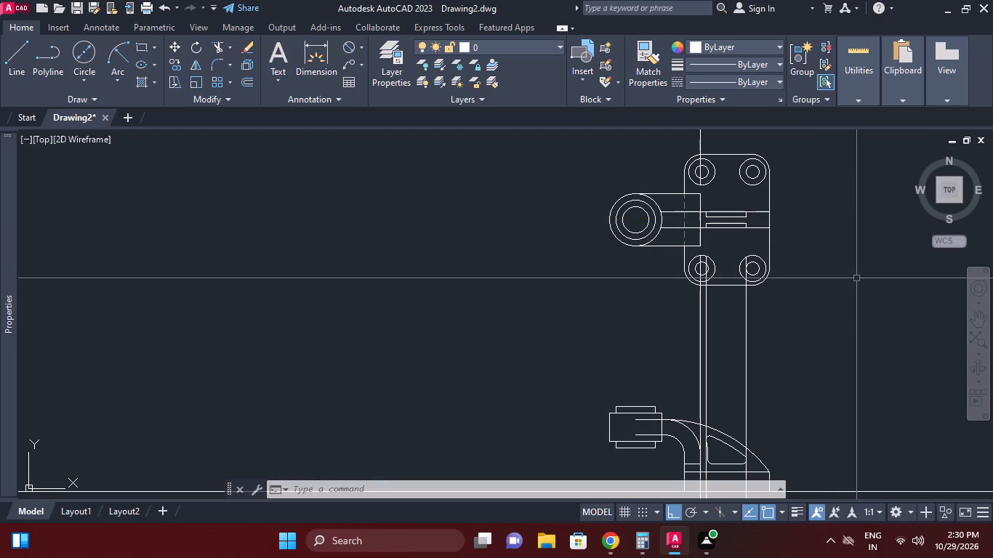
Erase the three vertical construction lines running between the top view's plate and the front view.
scroll(813, 313, up, 1)
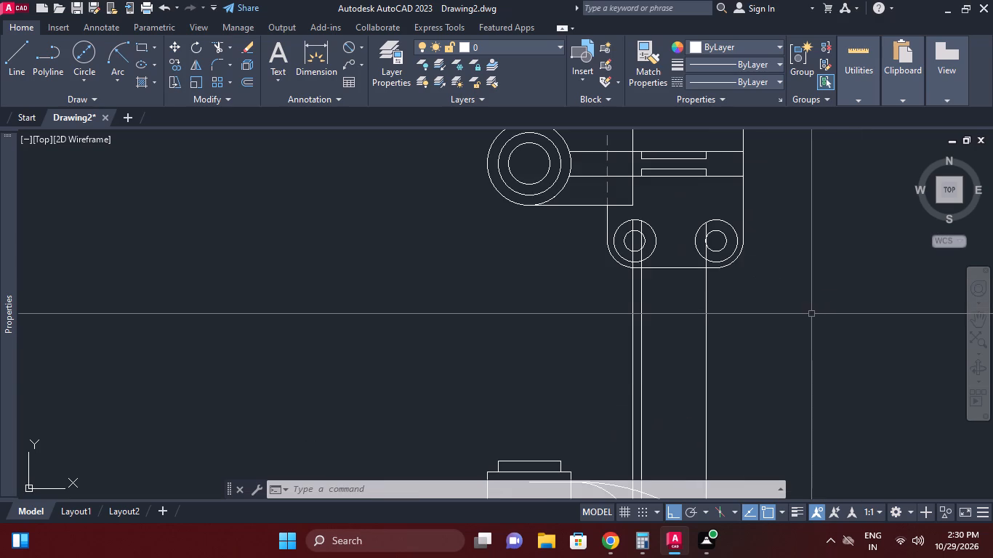
click(711, 381)
click(608, 345)
right_click(667, 331)
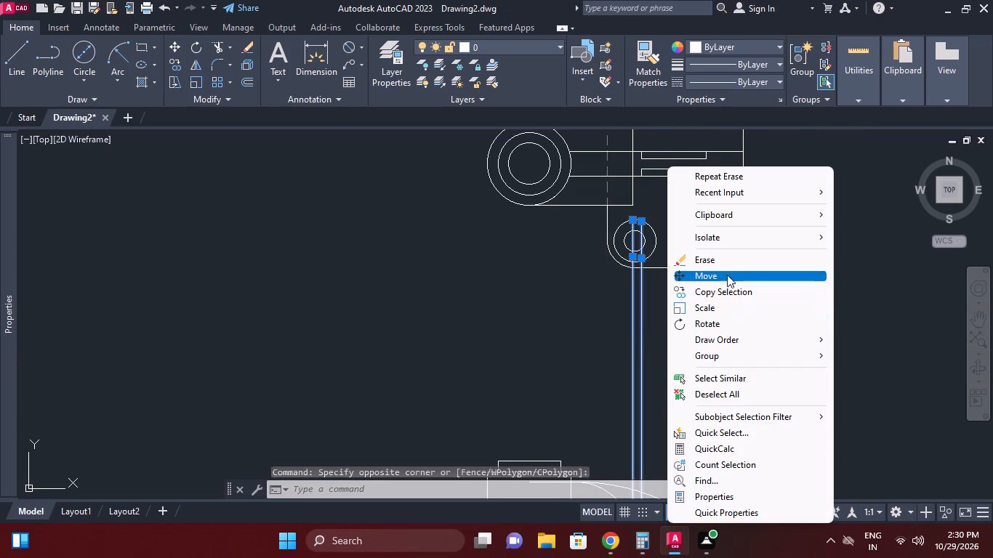
click(727, 267)
Match the properties of the plate's hidden dashed line onto all the rib cutout lines in the top view.
middle_drag(701, 286, 696, 343)
scroll(696, 343, down, 1)
scroll(686, 270, up, 2)
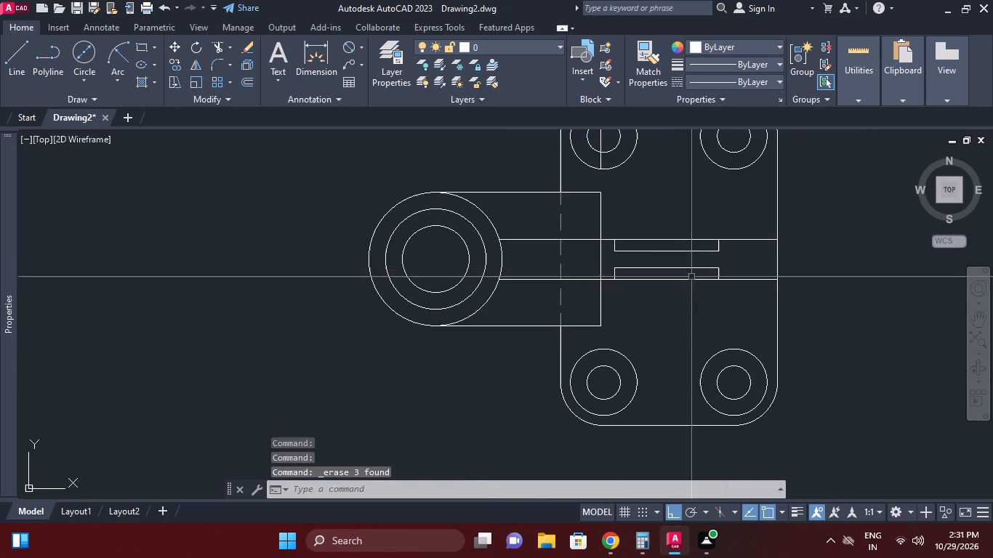
middle_drag(701, 320, 698, 256)
click(584, 238)
click(547, 239)
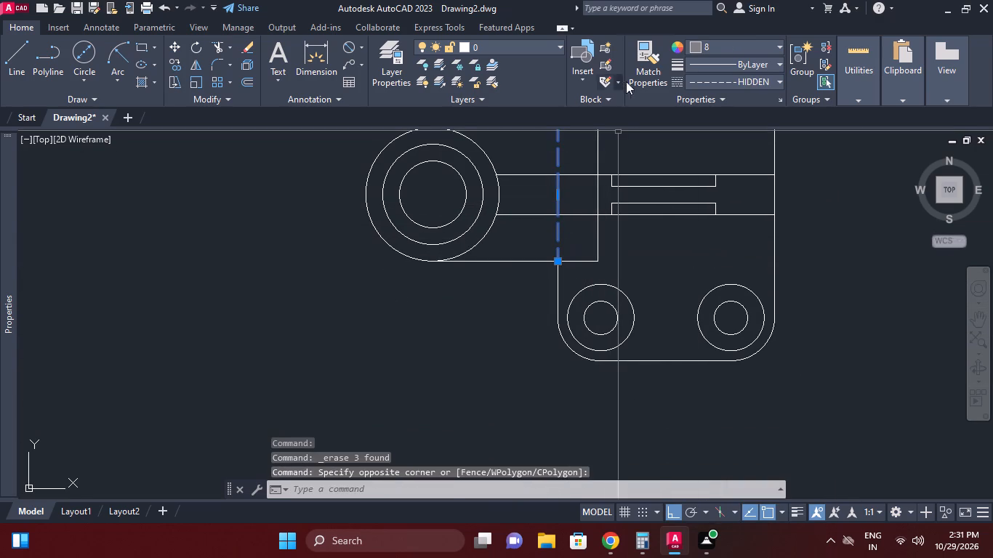
click(664, 67)
scroll(656, 208, up, 1)
click(766, 206)
click(730, 200)
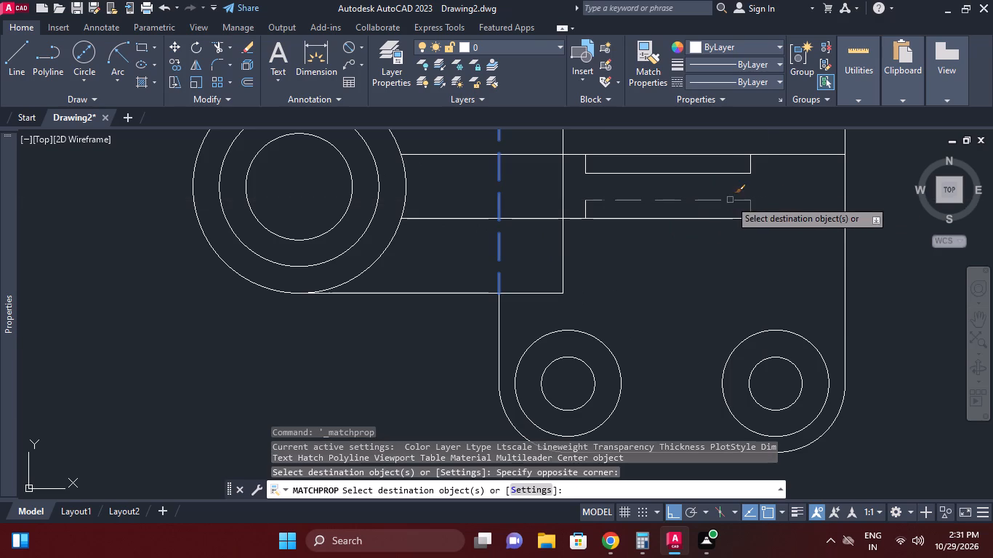
click(627, 209)
click(576, 204)
click(600, 187)
click(587, 166)
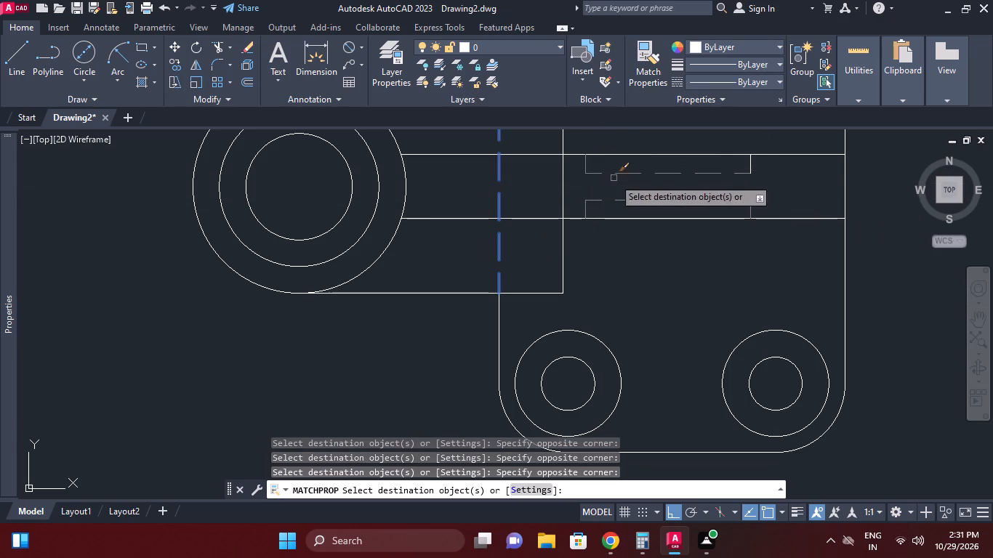
drag(718, 174, 728, 174)
click(740, 174)
click(752, 165)
click(587, 165)
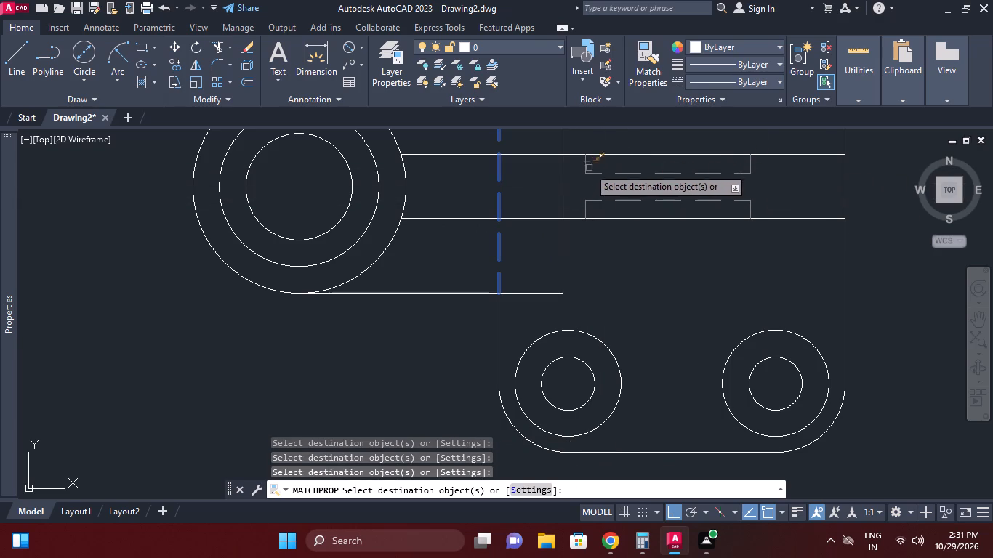
right_click(631, 194)
click(656, 198)
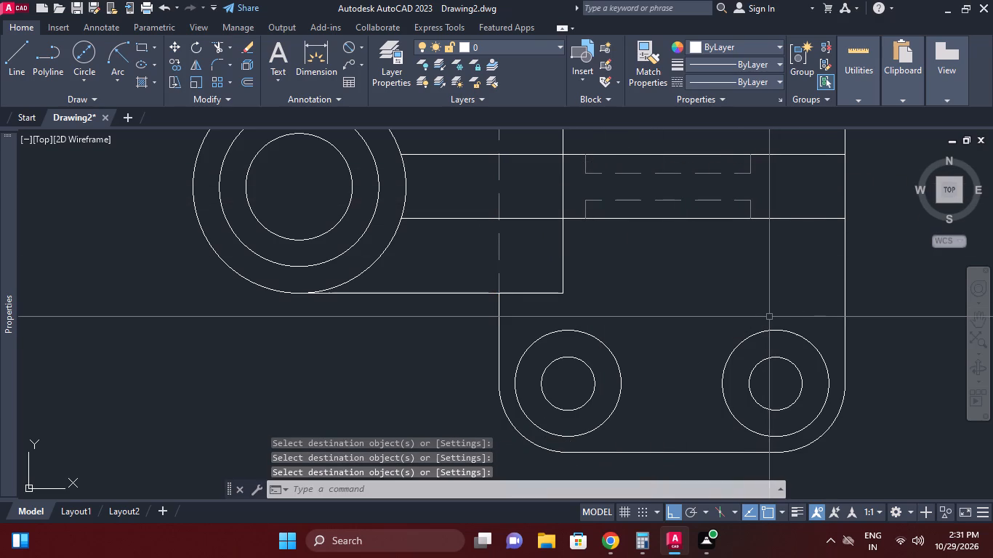
Erase the remaining vertical construction line extending above the top view's plate.
middle_drag(832, 325, 785, 327)
scroll(792, 328, down, 3)
middle_drag(779, 301, 678, 318)
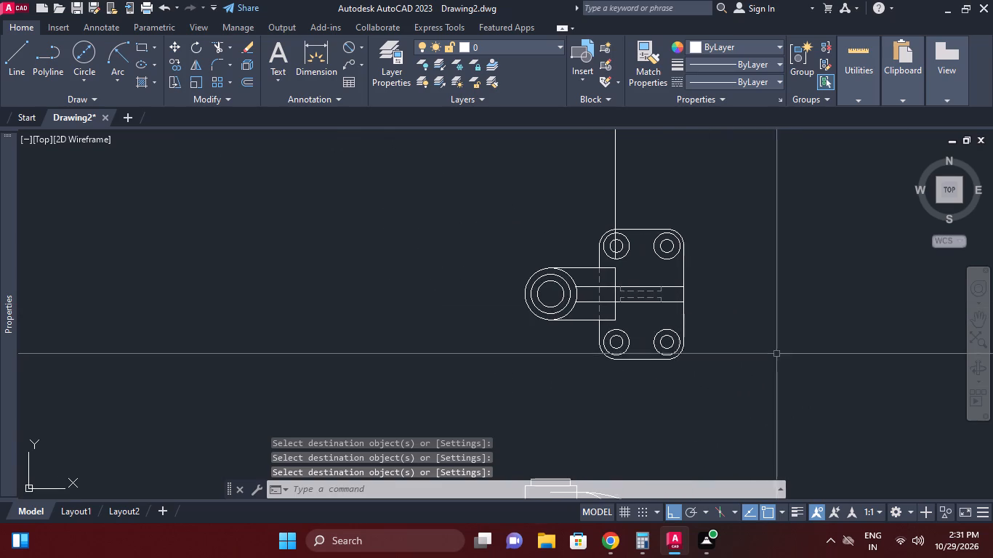
middle_click(763, 349)
middle_drag(680, 283, 697, 325)
drag(673, 238, 657, 225)
click(598, 196)
right_click(598, 196)
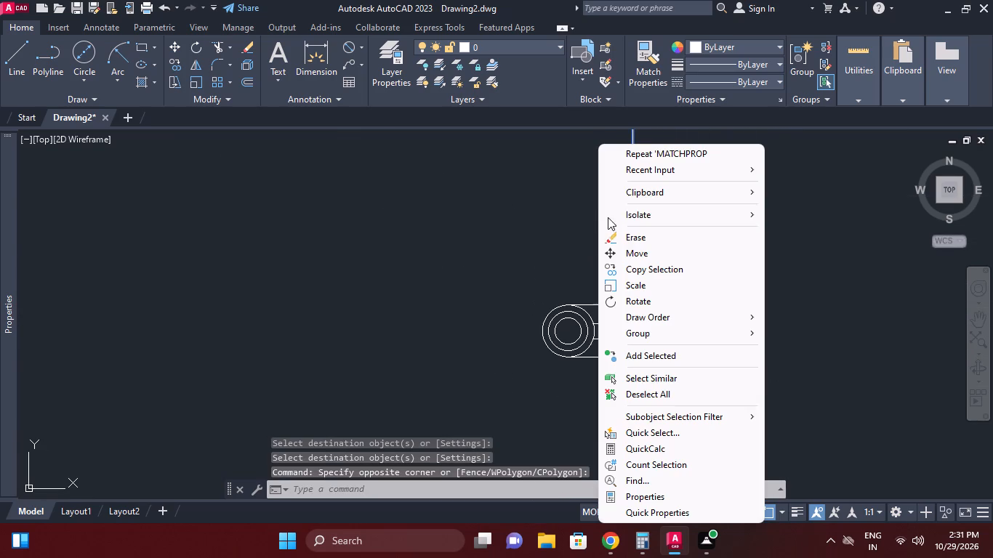
click(625, 235)
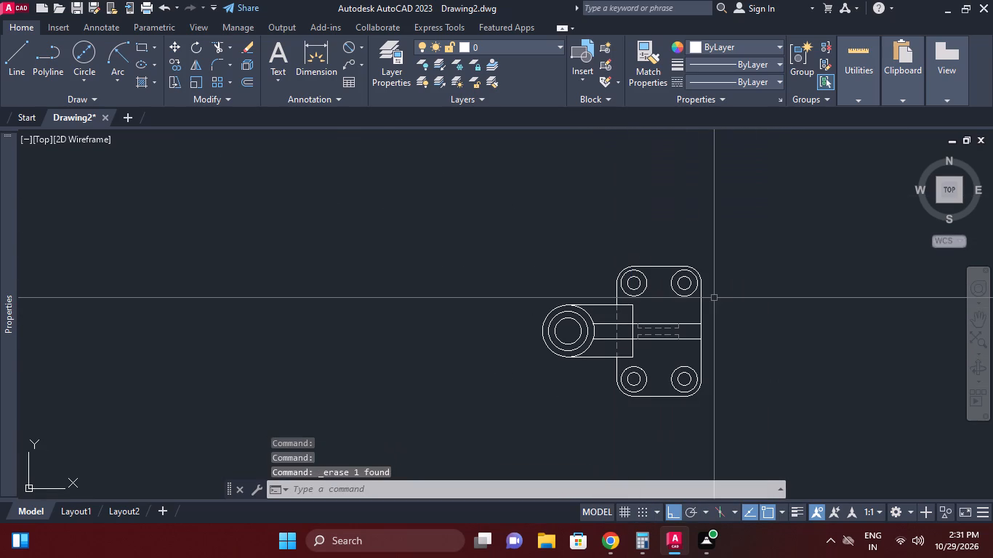
Move the whole top view straight down, closer to the front view.
middle_drag(714, 298, 726, 272)
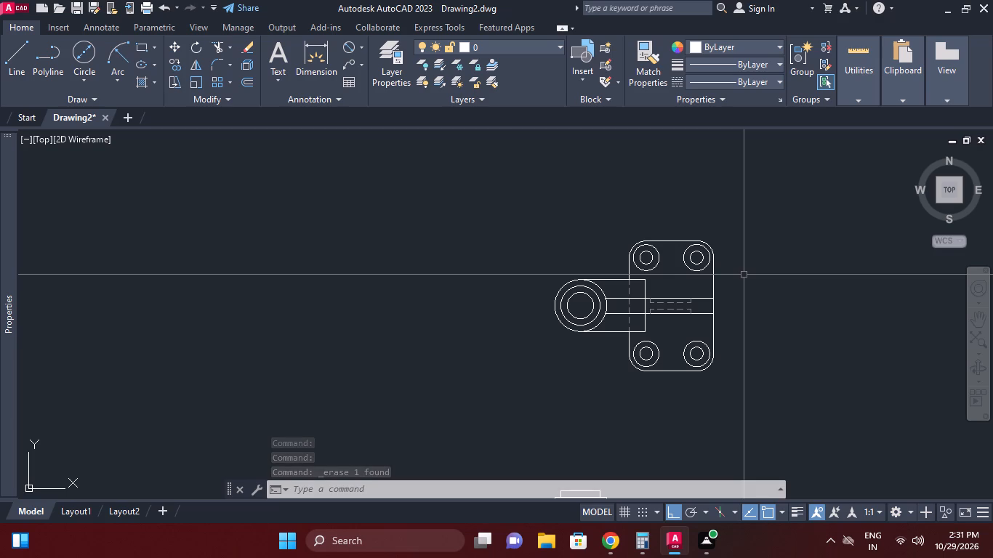
middle_drag(720, 354, 717, 298)
scroll(717, 298, down, 2)
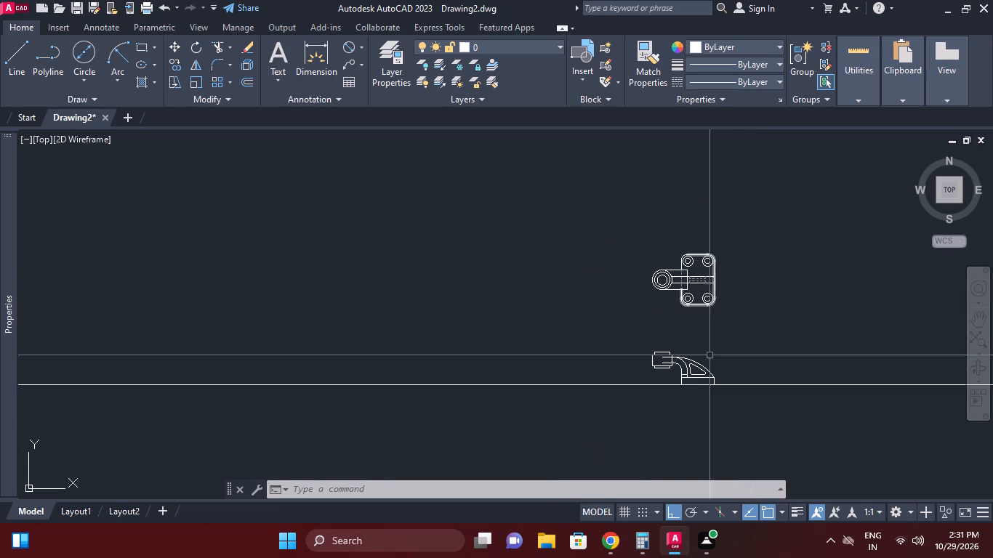
click(606, 247)
click(779, 317)
right_click(789, 247)
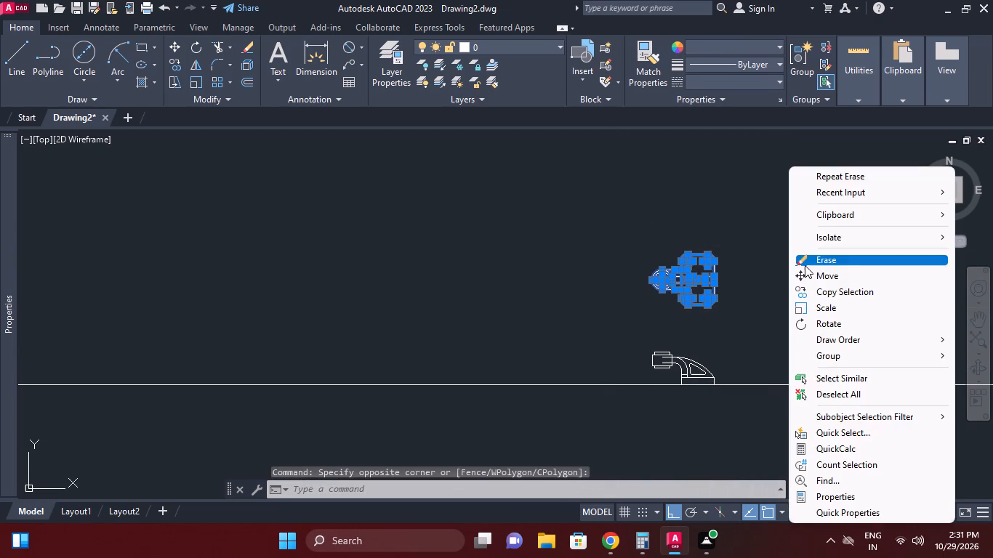
click(813, 276)
click(792, 295)
click(795, 332)
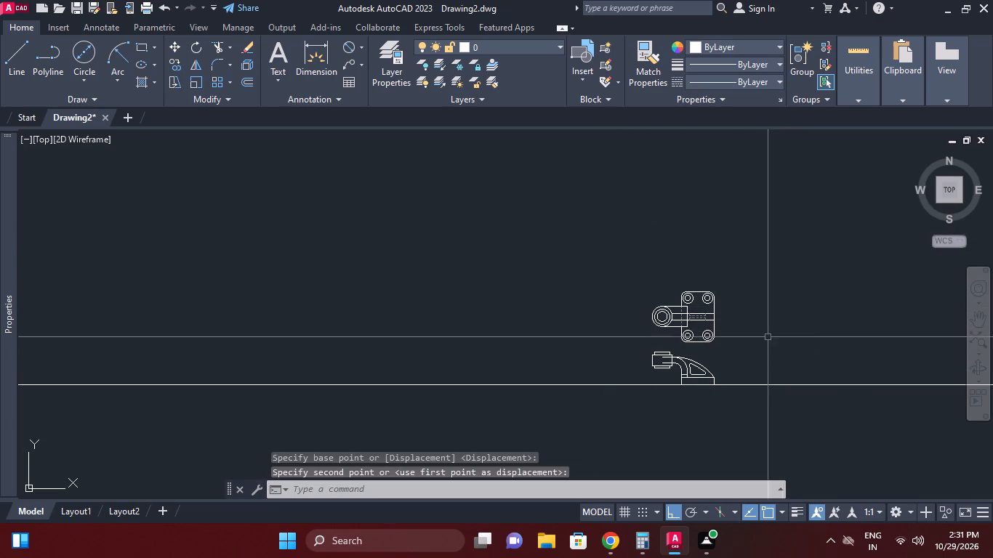
Copy the front view's rib outline, triangular cutout and adjoining arm lines about 111 mm horizontally to the right.
middle_drag(765, 340, 722, 304)
scroll(678, 342, up, 4)
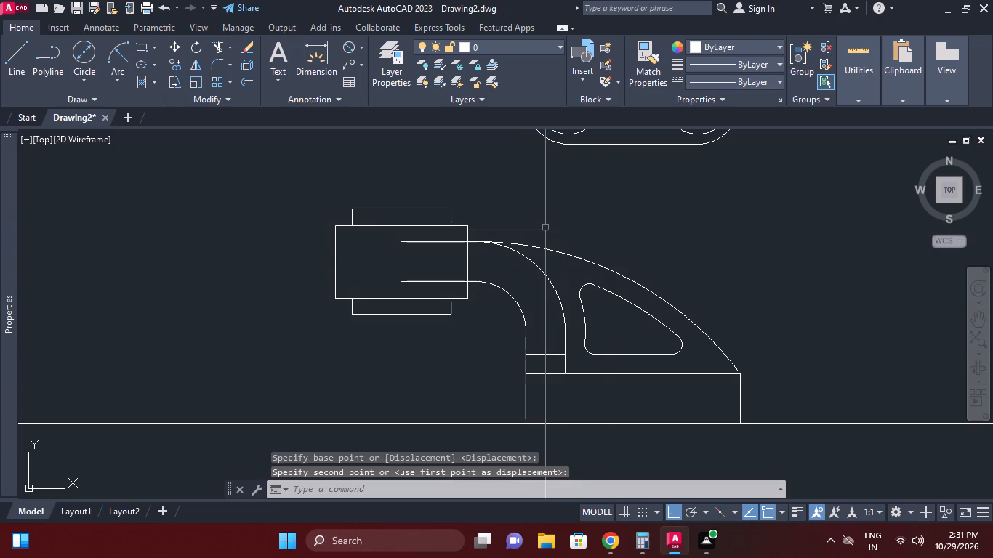
click(526, 219)
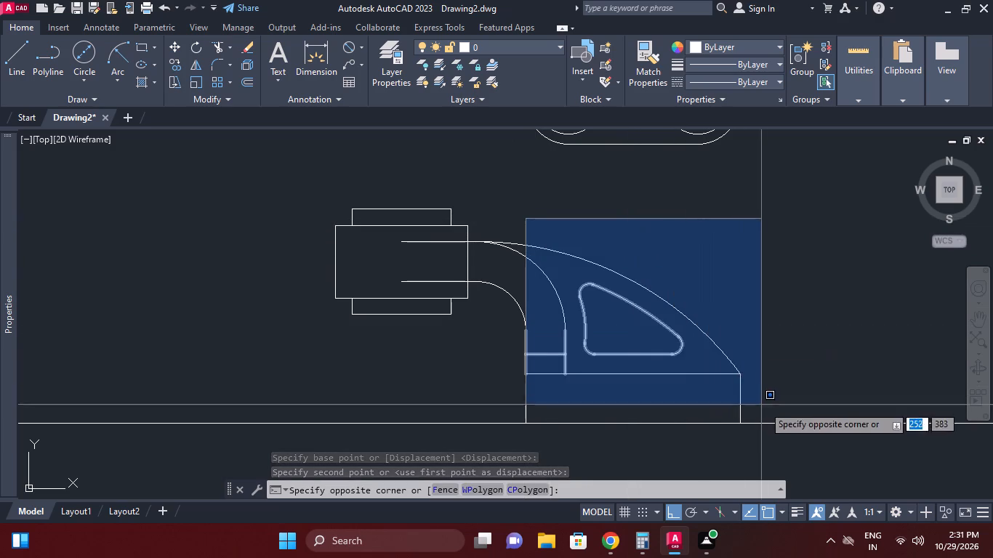
click(763, 405)
click(579, 255)
click(543, 270)
right_click(647, 213)
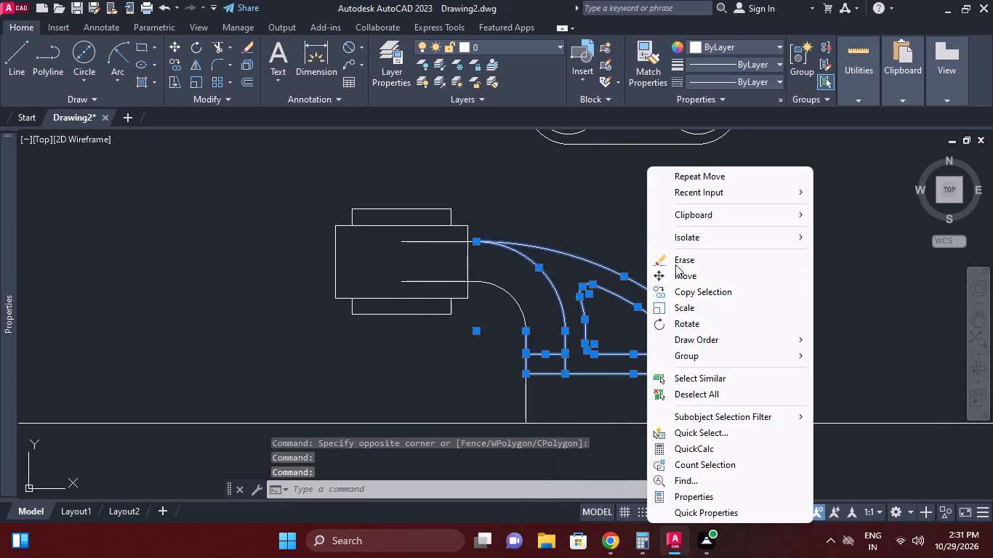
click(702, 286)
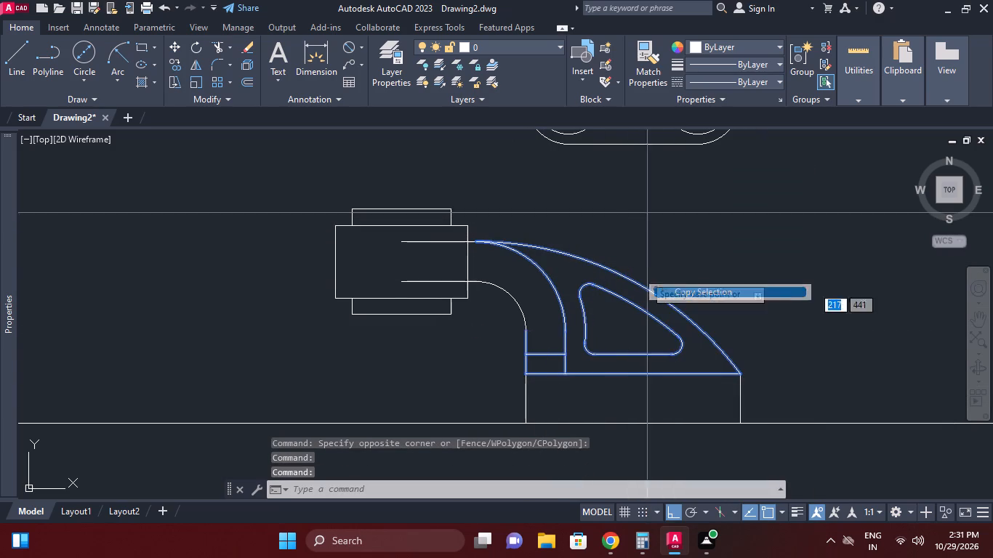
click(645, 275)
middle_drag(758, 278, 481, 268)
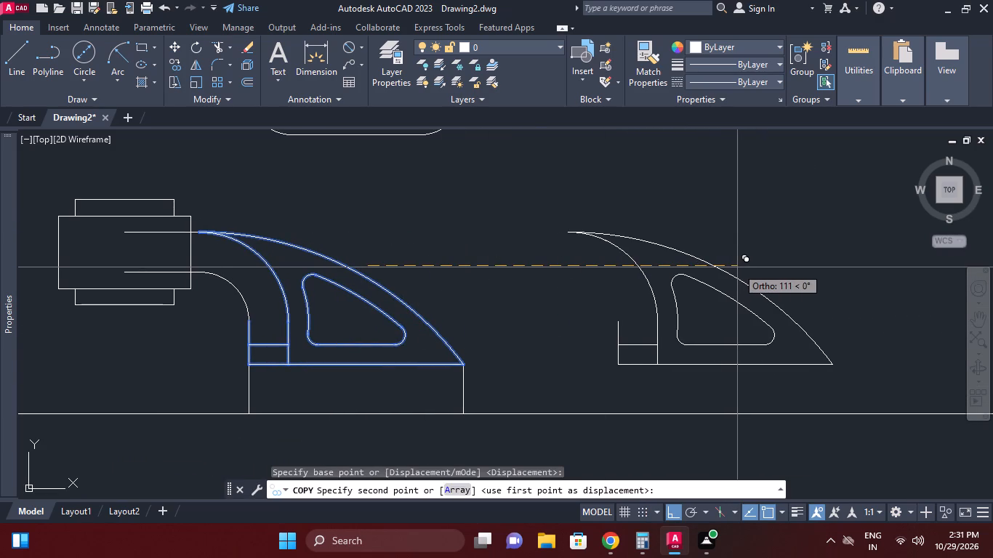
click(737, 267)
right_click(813, 253)
click(841, 272)
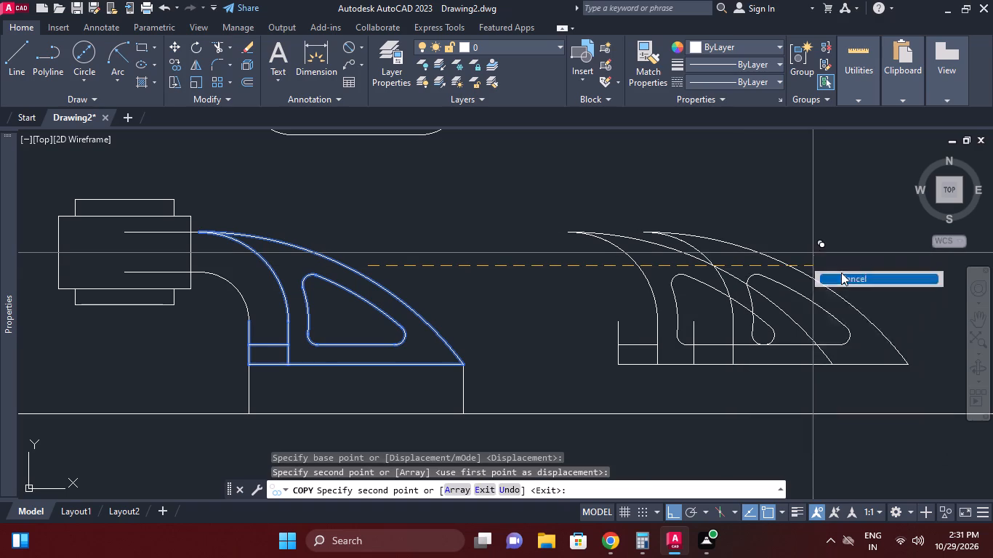
Draw a circle of about 25 mm radius around the triangular cutout of the copied rib.
click(79, 78)
click(102, 104)
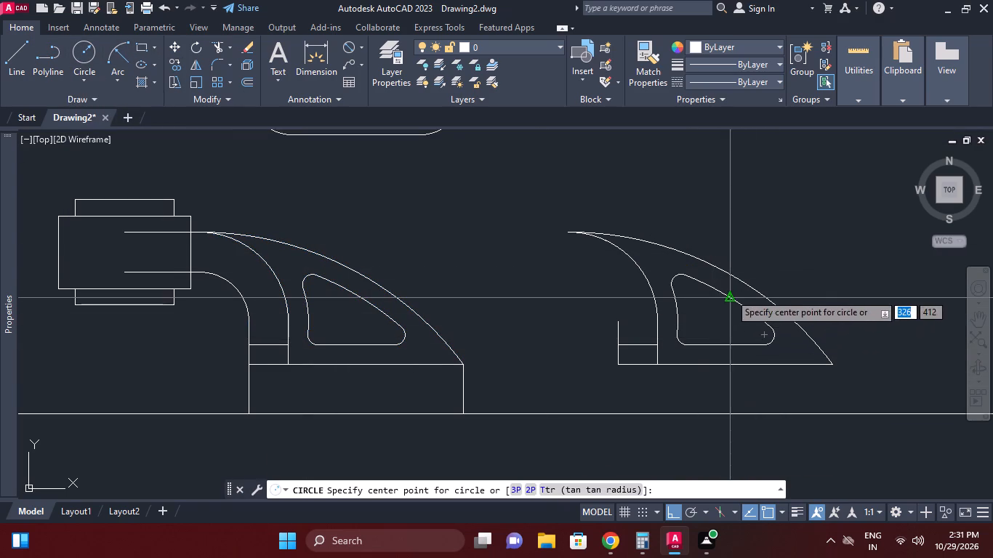
click(715, 315)
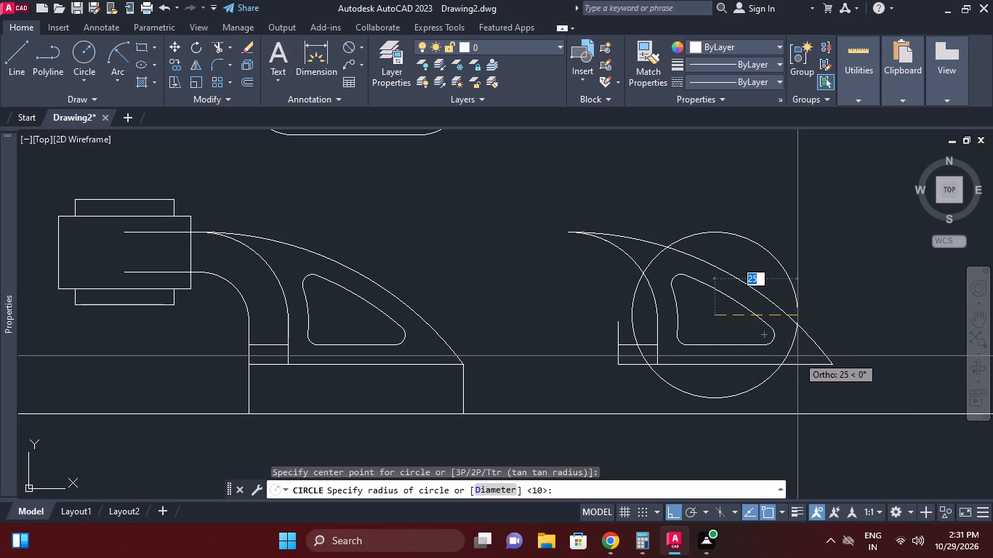
click(797, 356)
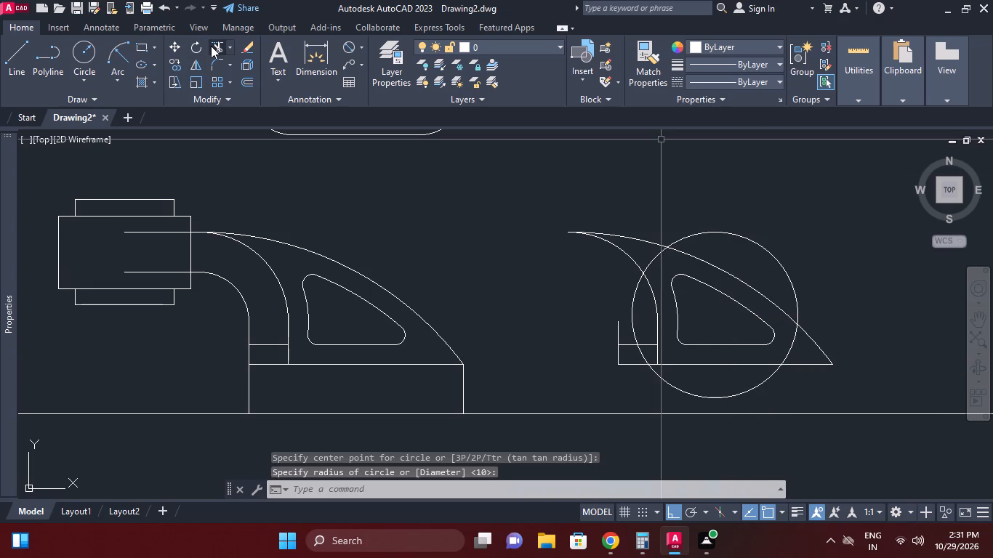
Trim the copied rib, arm and base lines that extend outside the detail circle.
click(211, 46)
right_click(379, 176)
click(414, 192)
scroll(561, 236, up, 1)
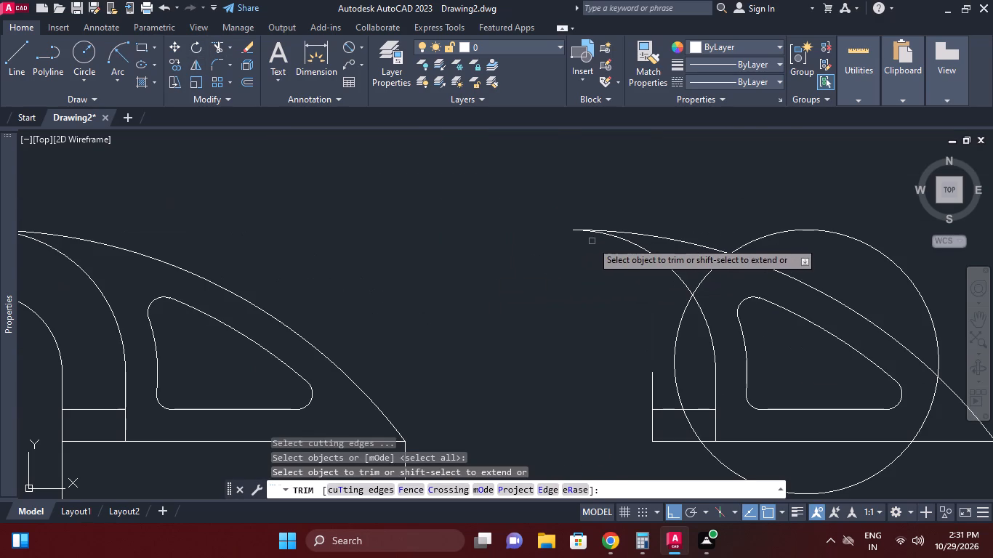
click(592, 235)
click(611, 229)
middle_drag(598, 271, 547, 178)
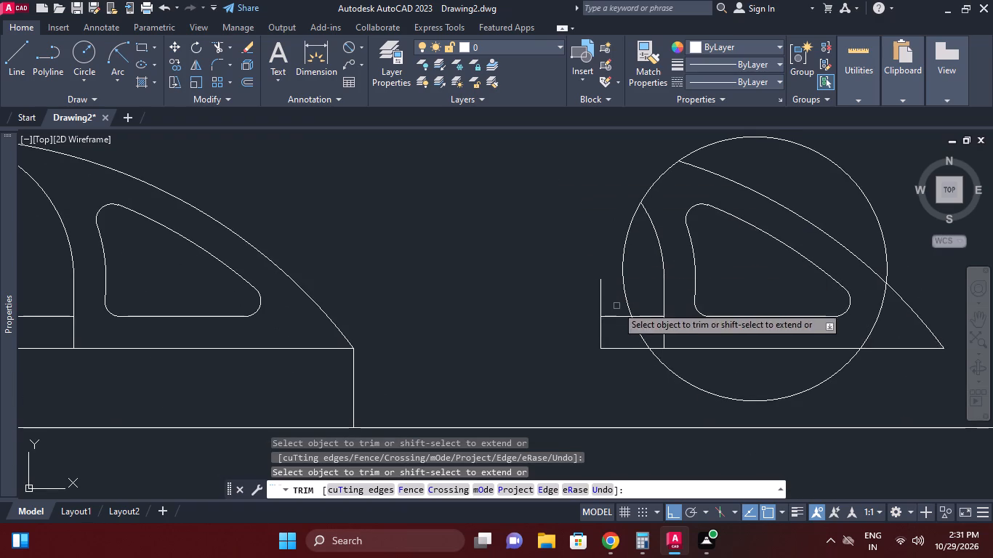
click(599, 305)
click(605, 315)
click(602, 320)
click(607, 346)
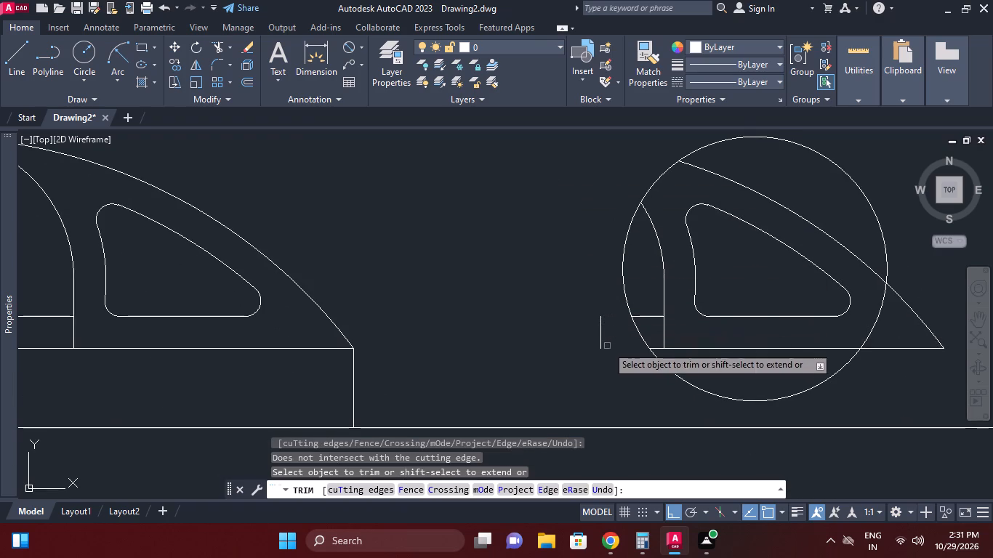
middle_drag(585, 352, 297, 309)
click(596, 308)
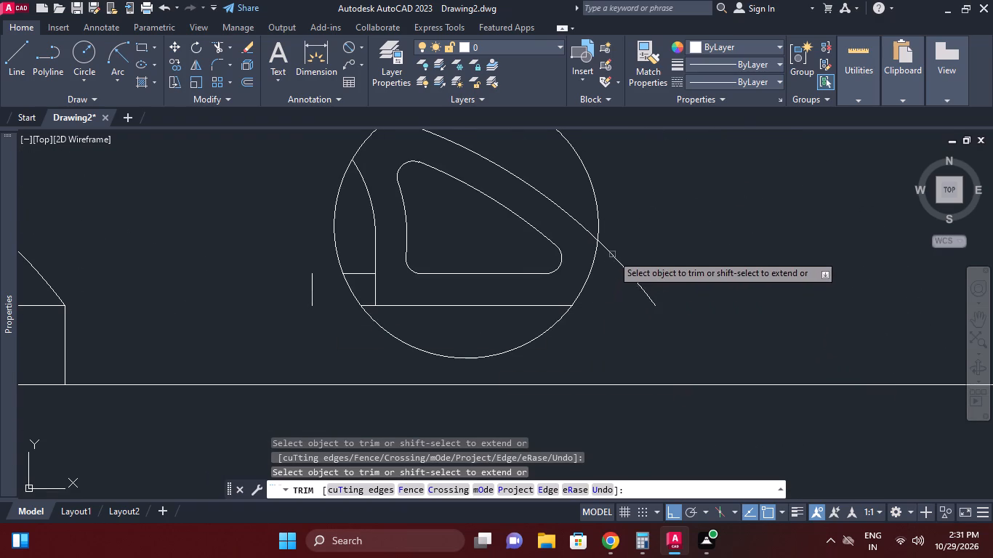
click(612, 254)
middle_drag(674, 226, 743, 303)
right_click(696, 227)
click(729, 232)
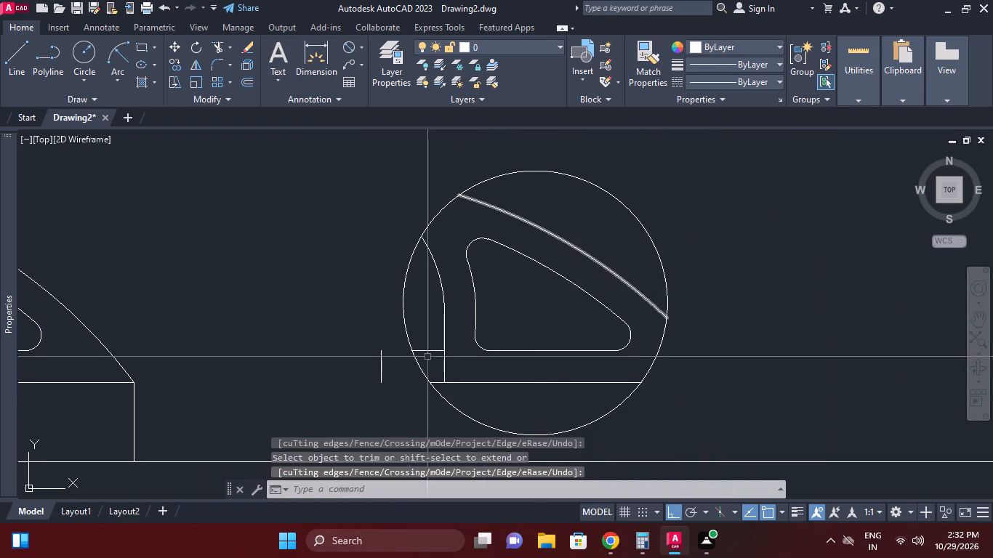
Erase the leftover vertical segment beside the detail circle and the short horizontal arm line inside it.
click(393, 363)
click(339, 336)
right_click(340, 263)
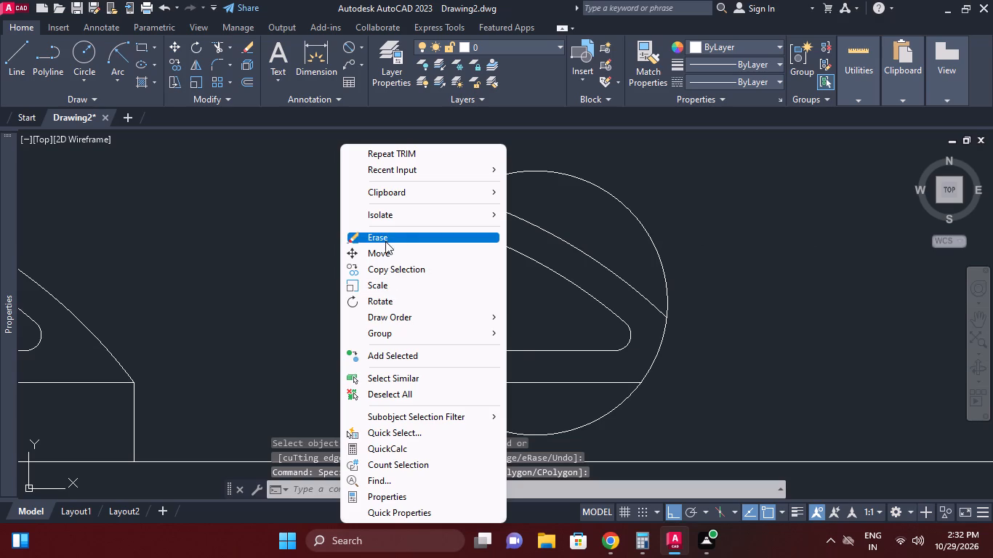
click(385, 241)
click(429, 350)
right_click(424, 301)
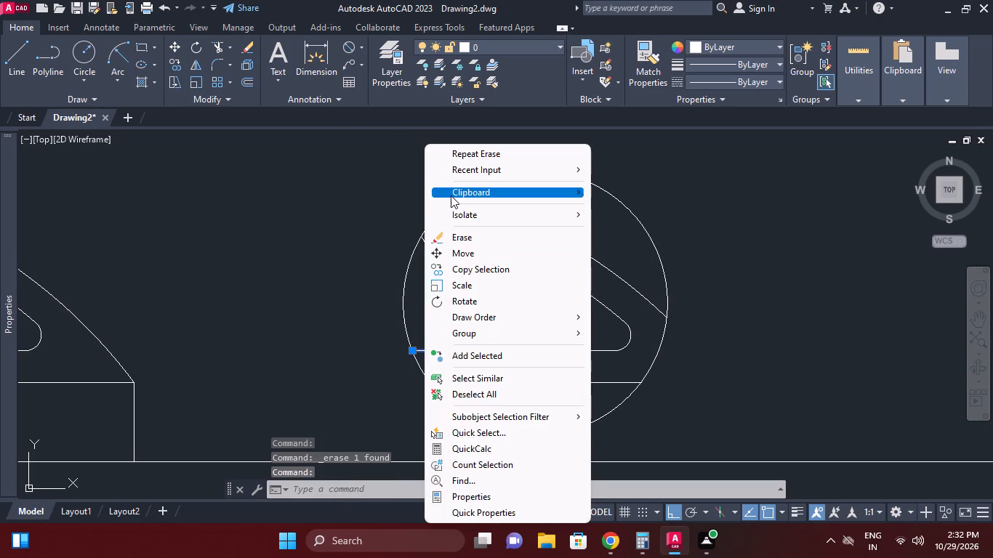
click(457, 235)
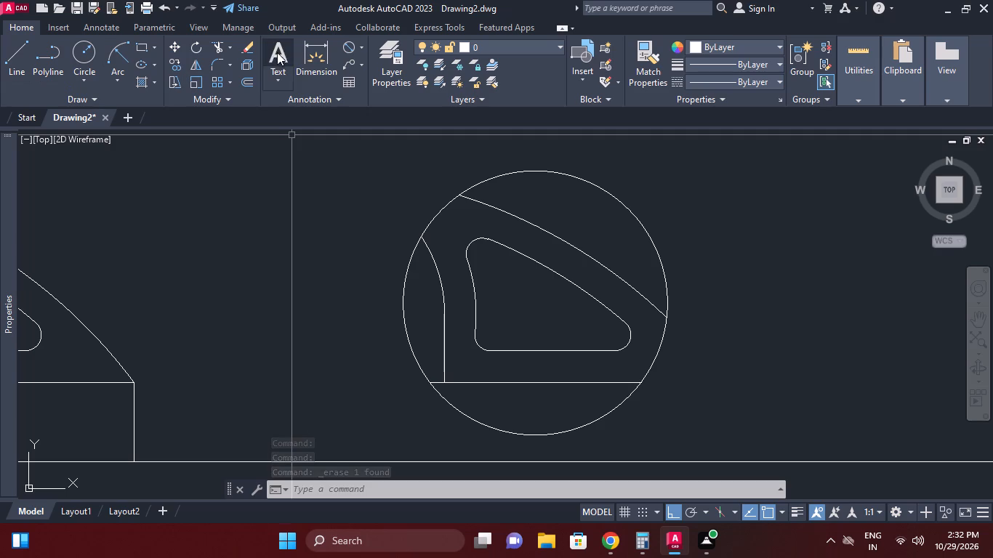
Add an aligned dimension between the arm's curved edge and the adjacent side of the cutout in the detail view.
click(360, 46)
click(373, 101)
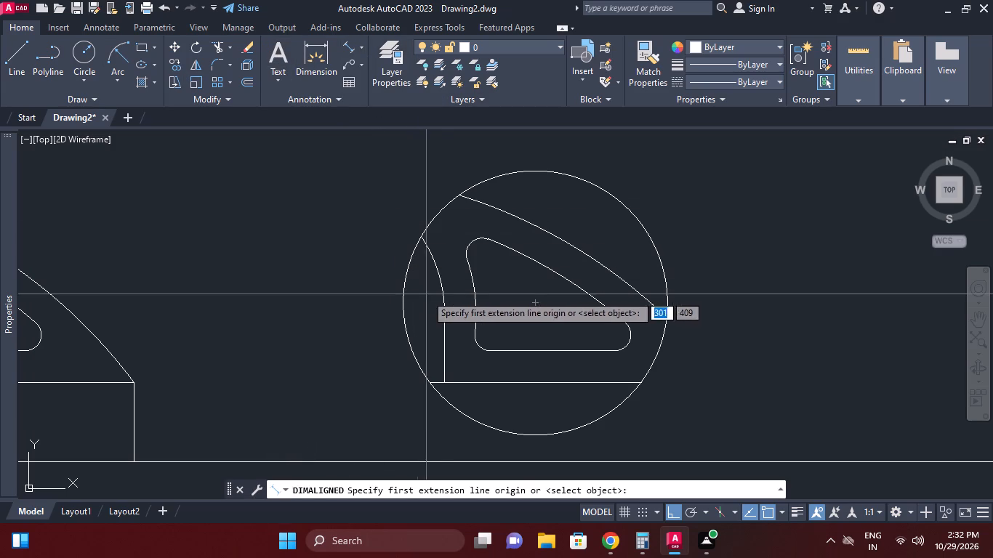
click(443, 296)
click(475, 291)
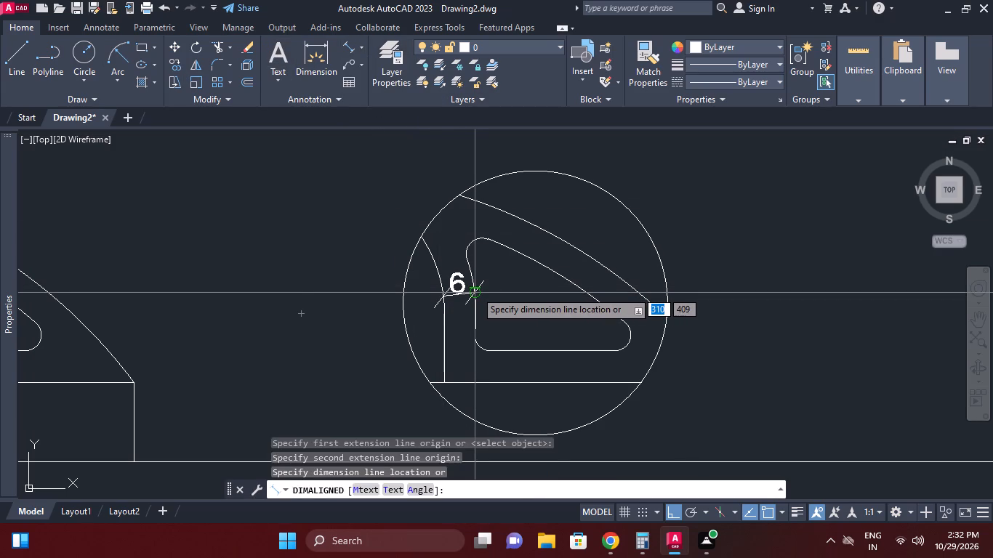
click(475, 291)
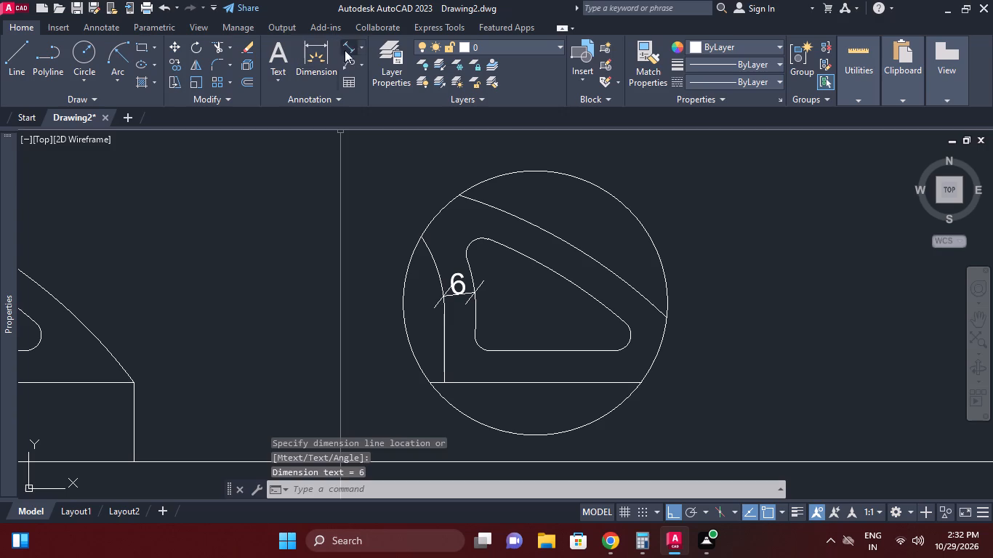
Add a radius dimension to the cutout's lower-right rounded corner in the detail view, with its text inside the cutout.
click(364, 49)
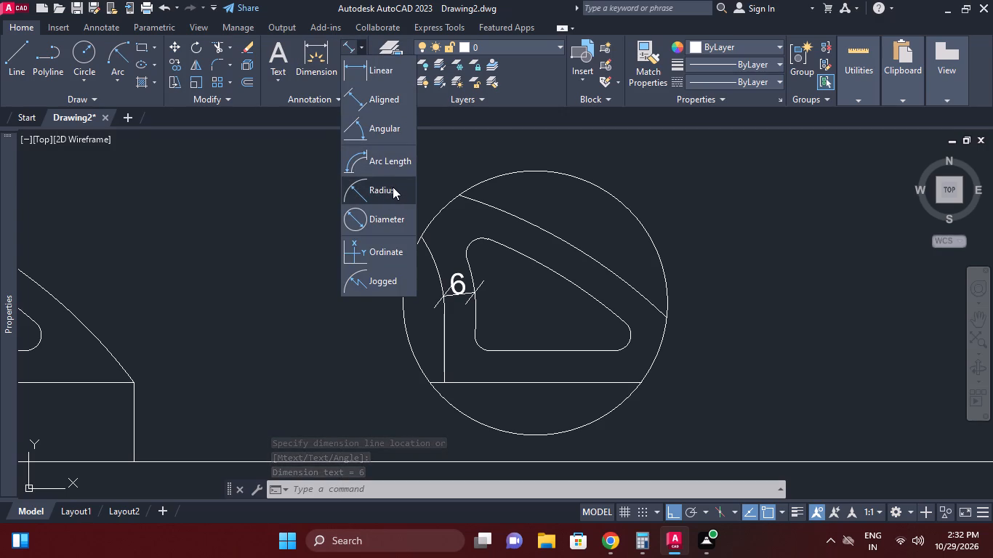
click(393, 187)
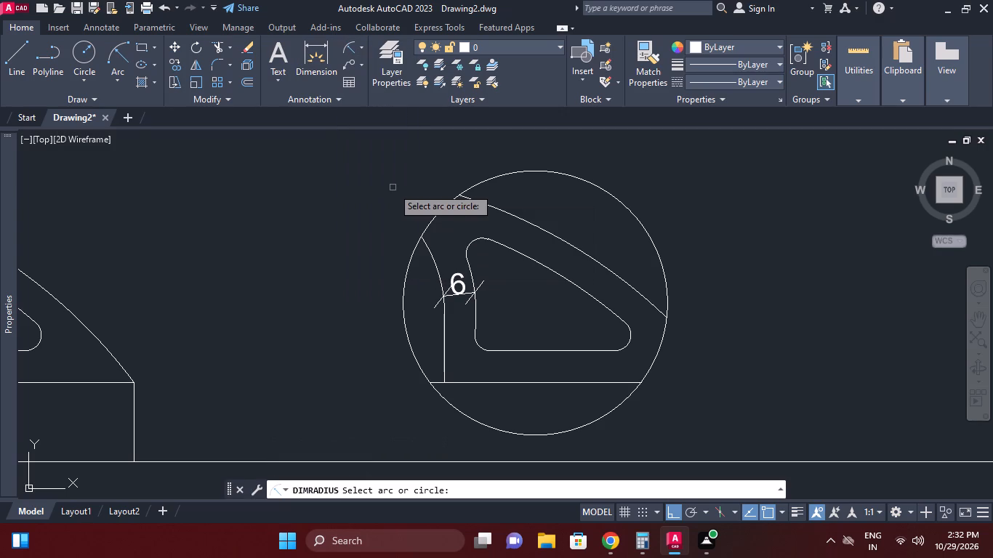
click(628, 336)
click(616, 334)
Erase the horizontal construction line running along the bottom edge of the front view's base.
scroll(747, 281, down, 2)
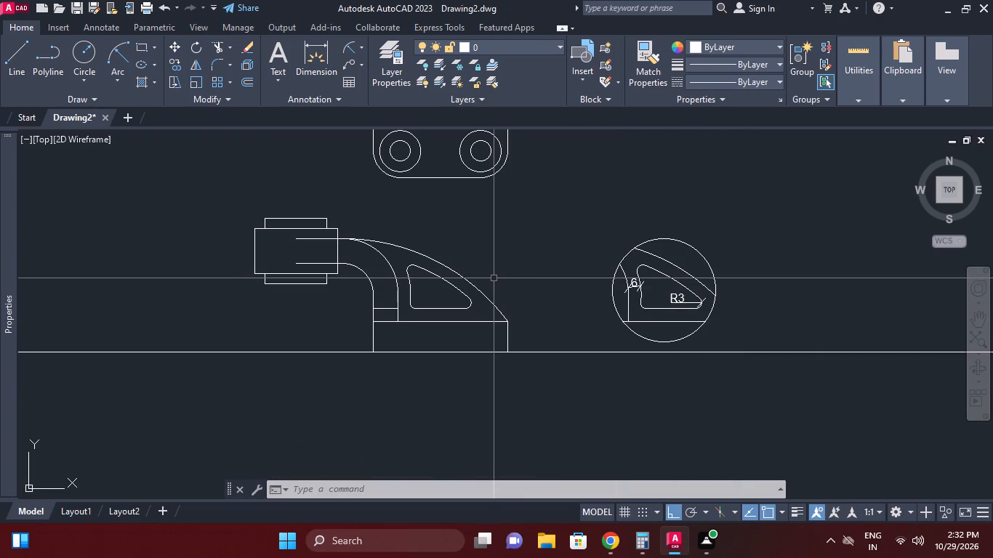
middle_drag(505, 283, 590, 284)
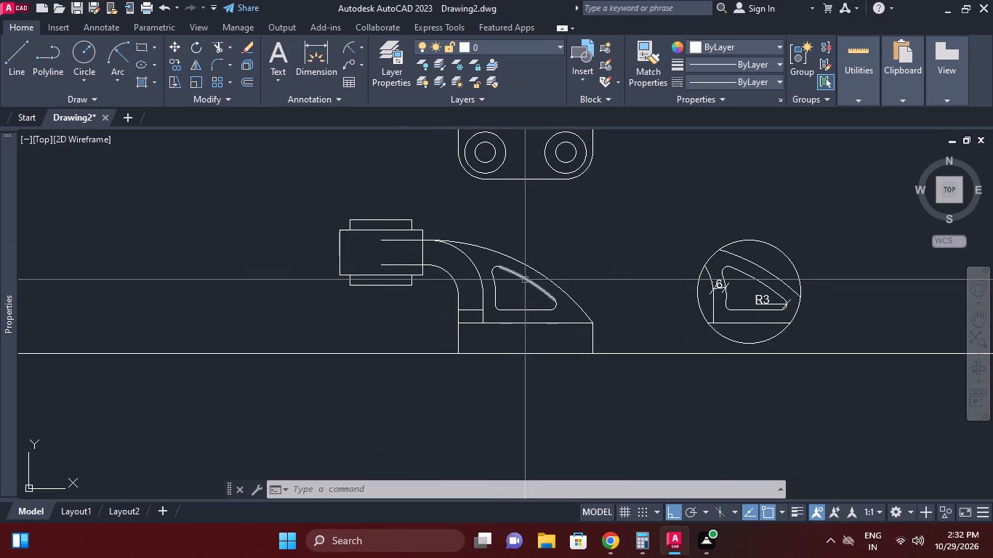
middle_drag(416, 370, 422, 354)
click(410, 376)
click(390, 310)
right_click(419, 350)
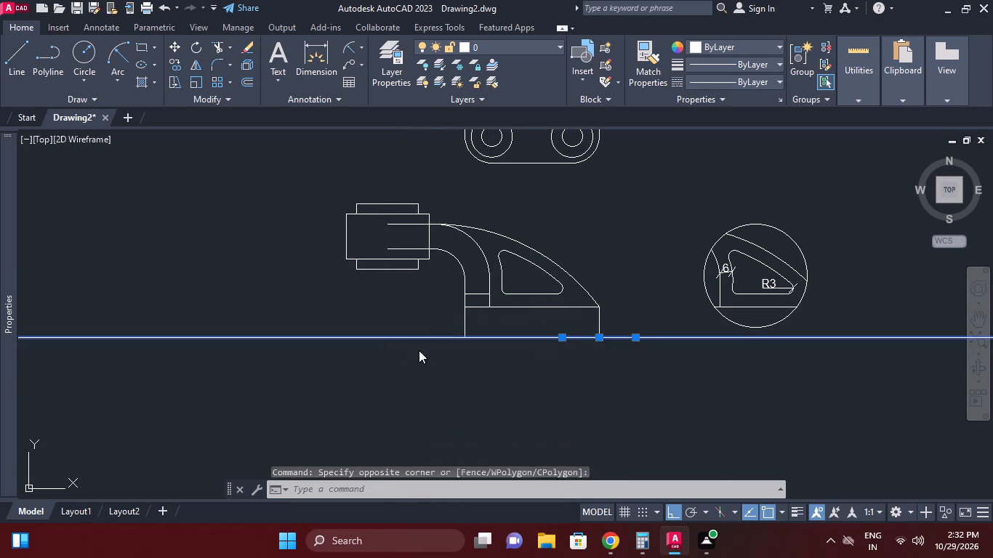
click(461, 236)
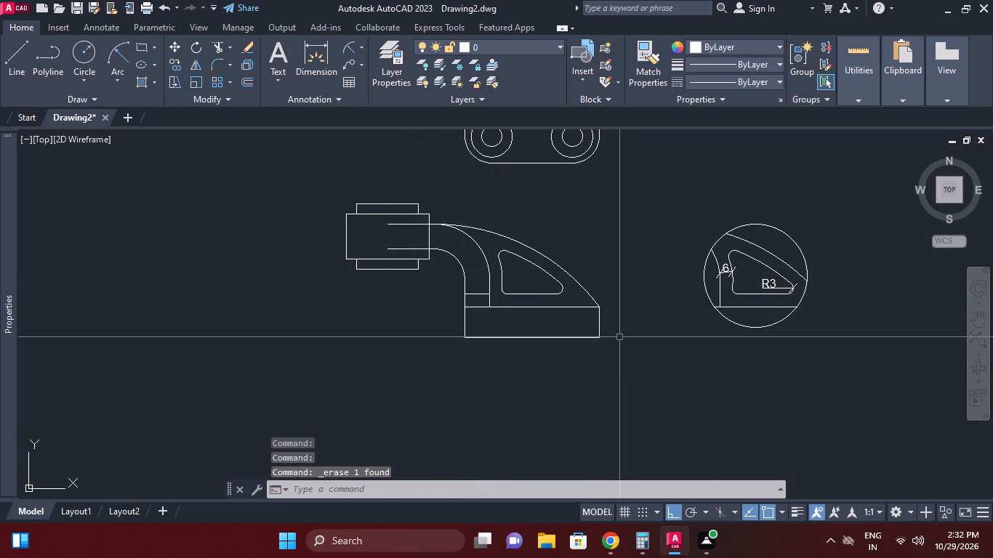
Project four vertical construction lines from the side quadrants of the top view's two lower outer hole circles through the front view.
middle_drag(624, 364, 626, 417)
scroll(641, 401, down, 1)
middle_drag(641, 410, 640, 422)
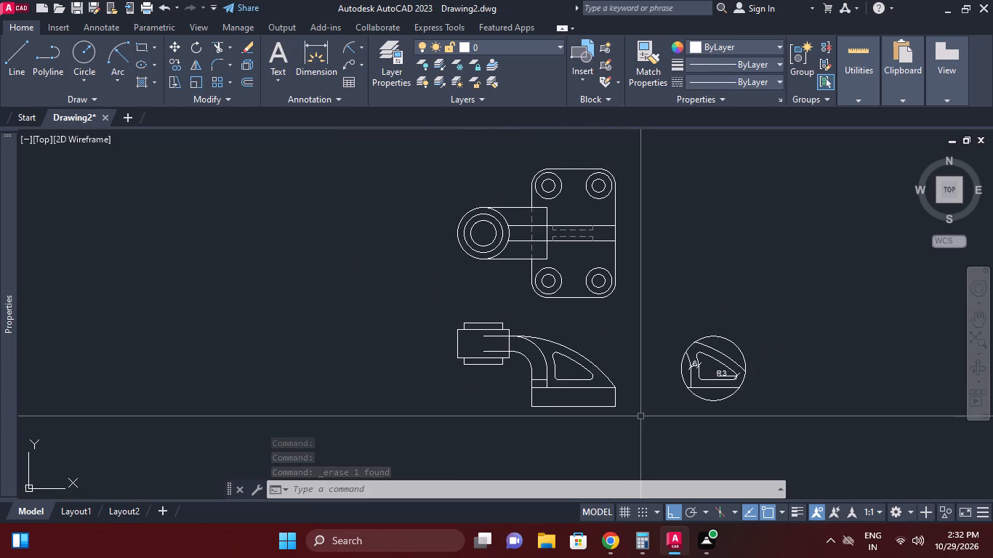
middle_drag(637, 399, 637, 394)
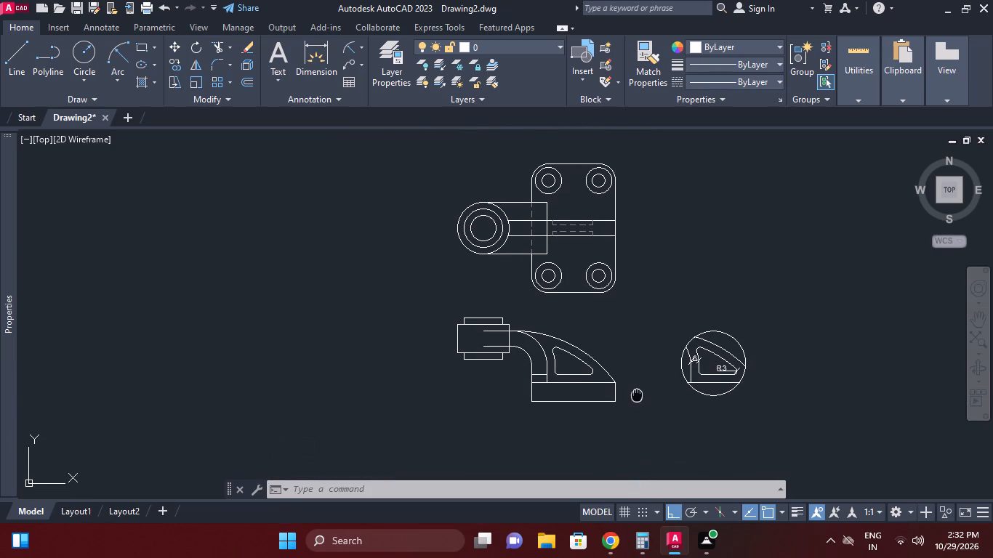
middle_drag(637, 394, 637, 390)
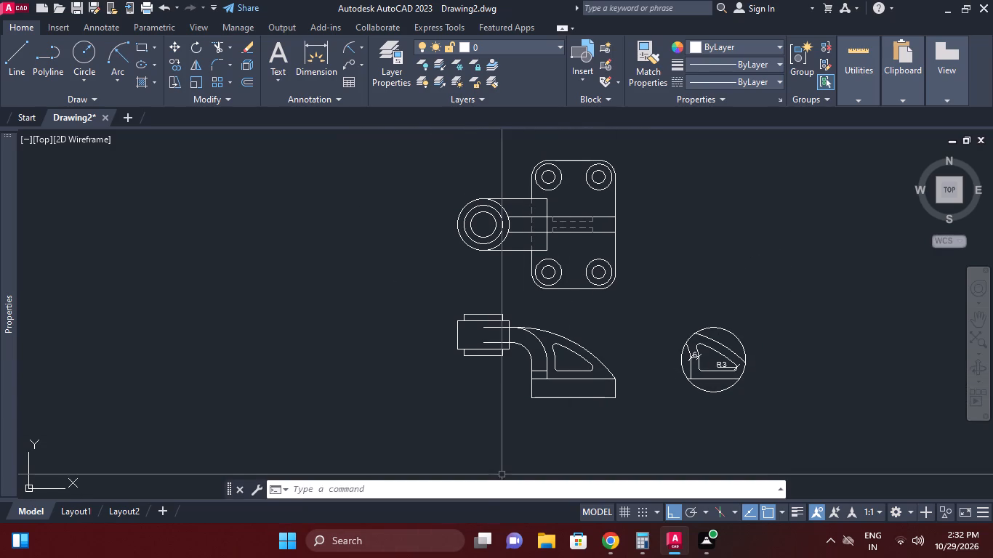
right_click(338, 319)
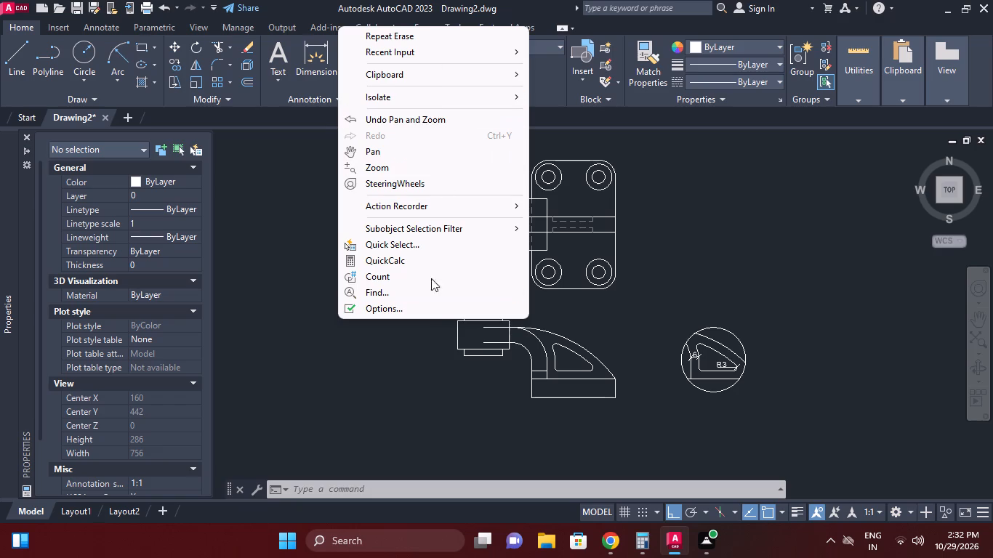
click(417, 70)
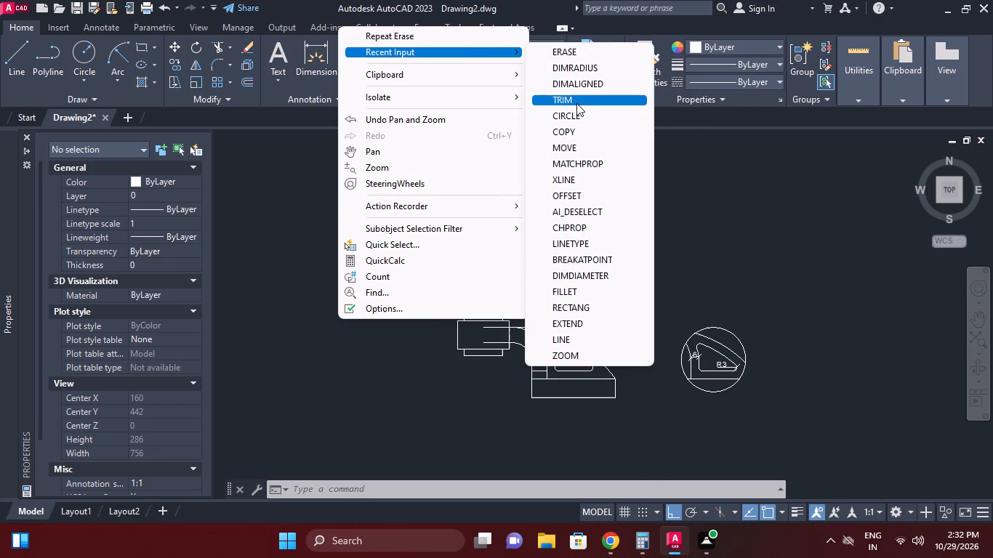
click(576, 181)
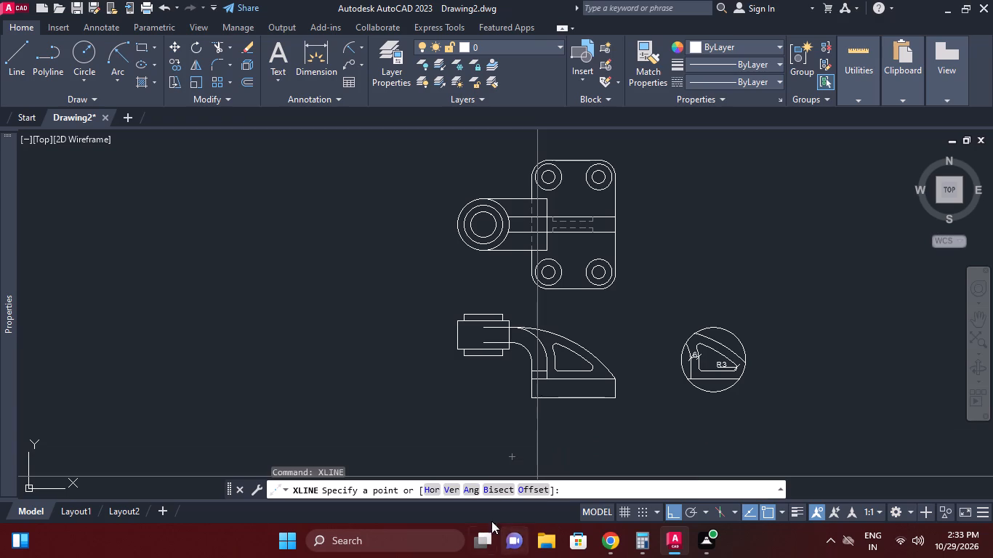
click(446, 491)
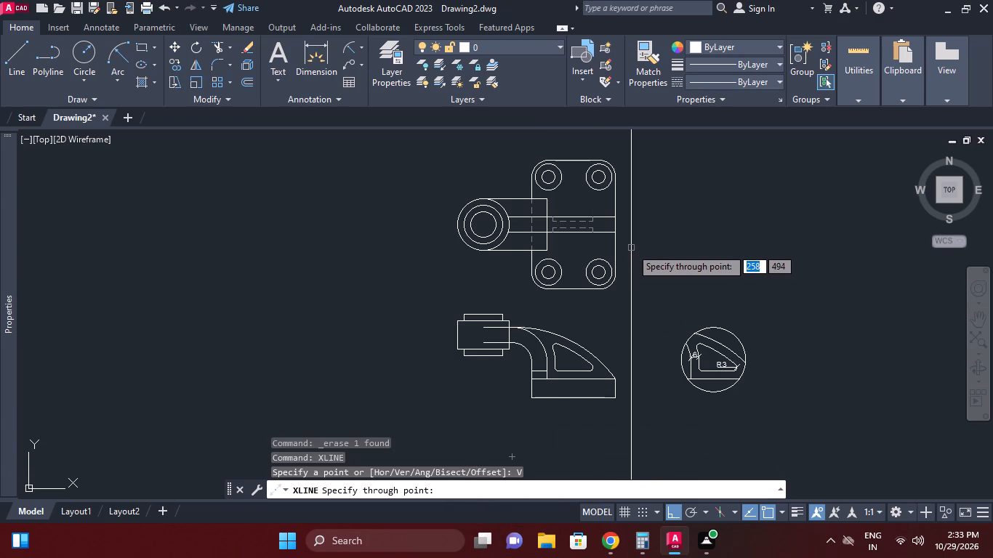
scroll(592, 213, up, 1)
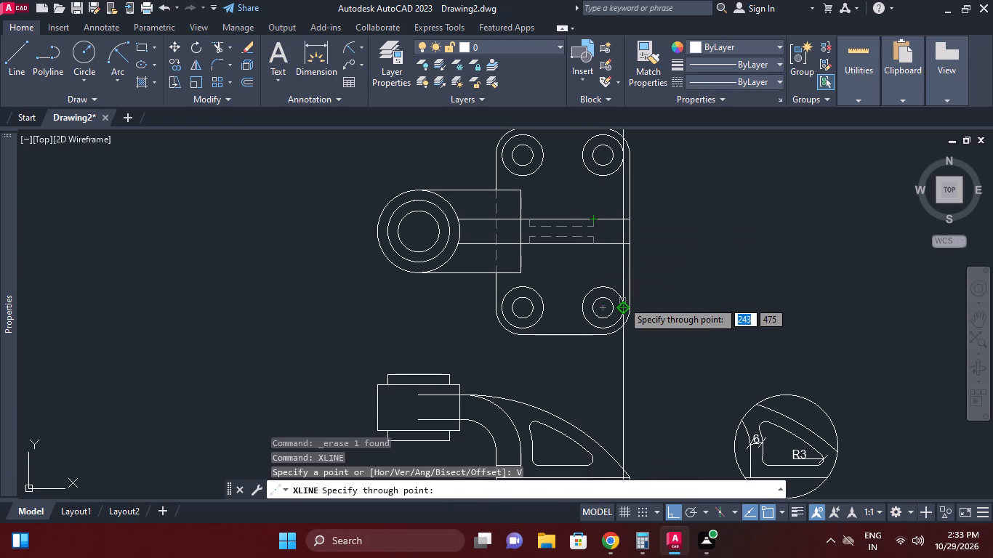
middle_drag(755, 310, 755, 292)
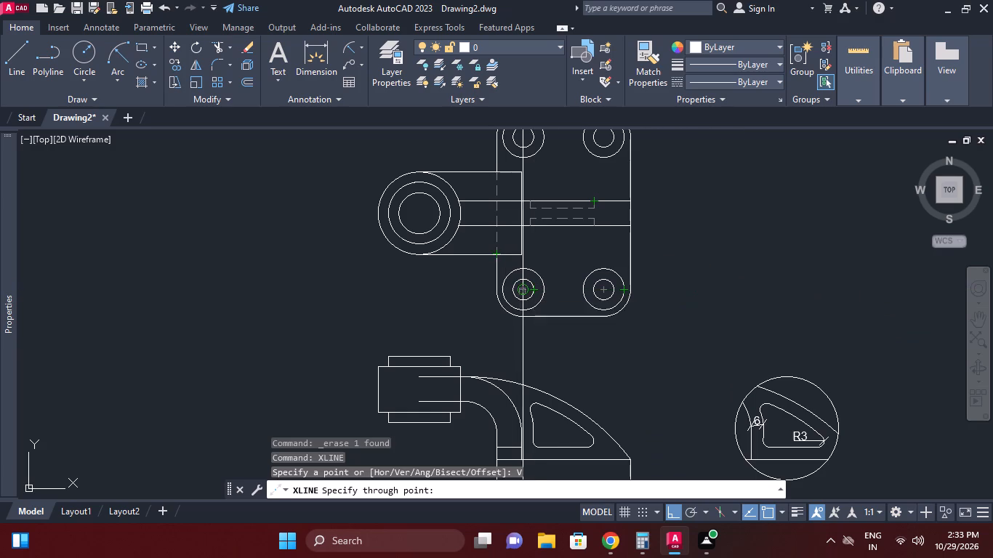
click(500, 291)
click(544, 293)
middle_drag(604, 291, 604, 248)
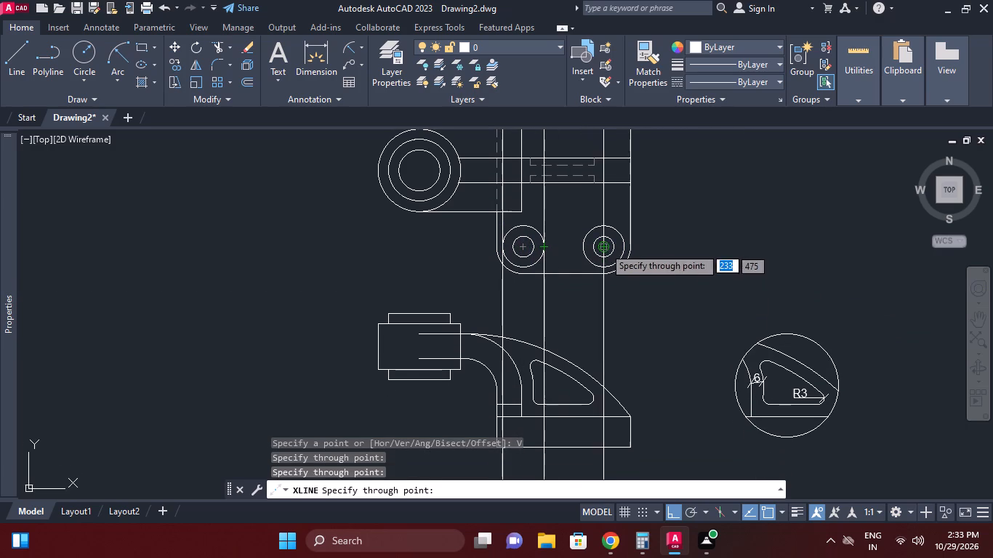
scroll(624, 248, up, 1)
click(622, 248)
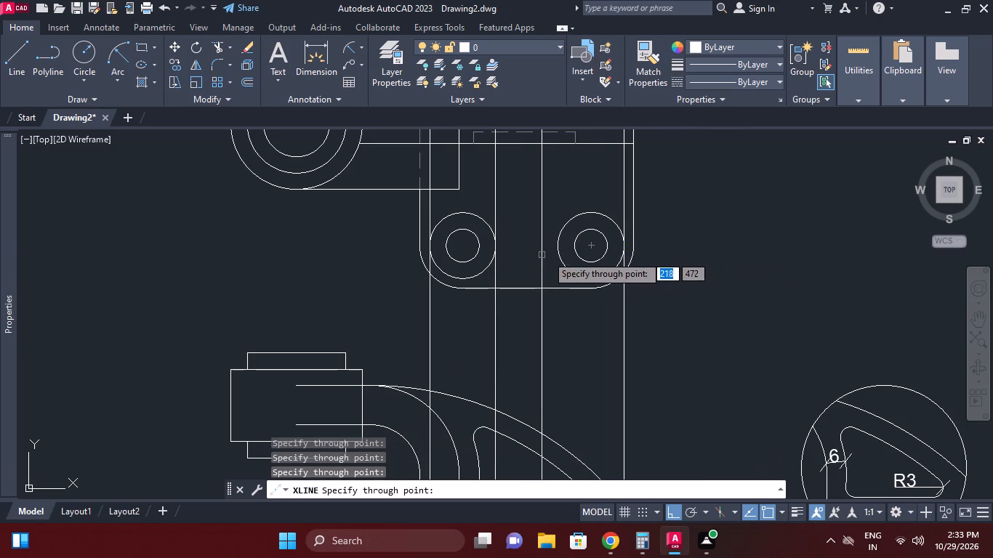
click(556, 246)
middle_drag(608, 297, 612, 204)
middle_drag(689, 300, 680, 198)
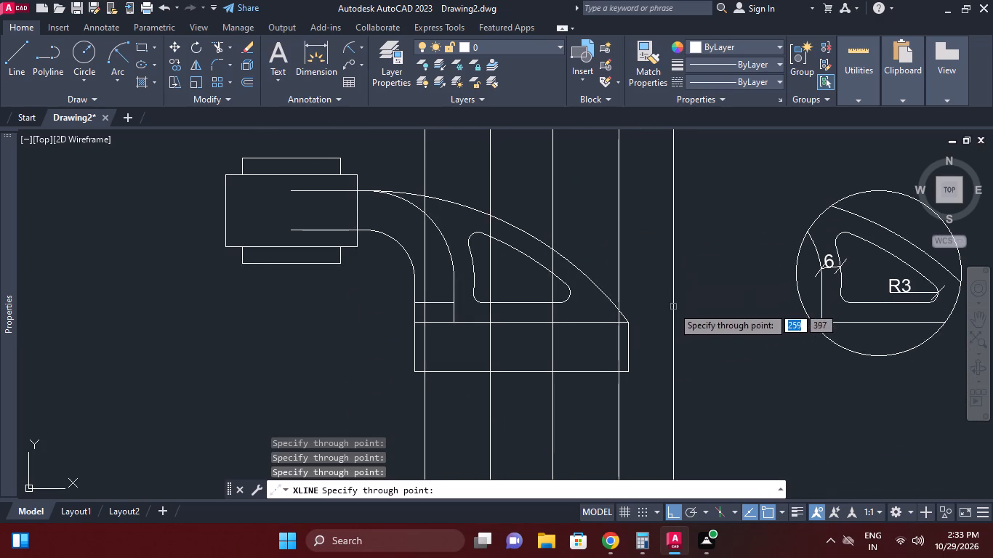
right_click(660, 305)
Draw a horizontal construction line through the top edge of the front view's base plate.
right_click(694, 292)
click(737, 240)
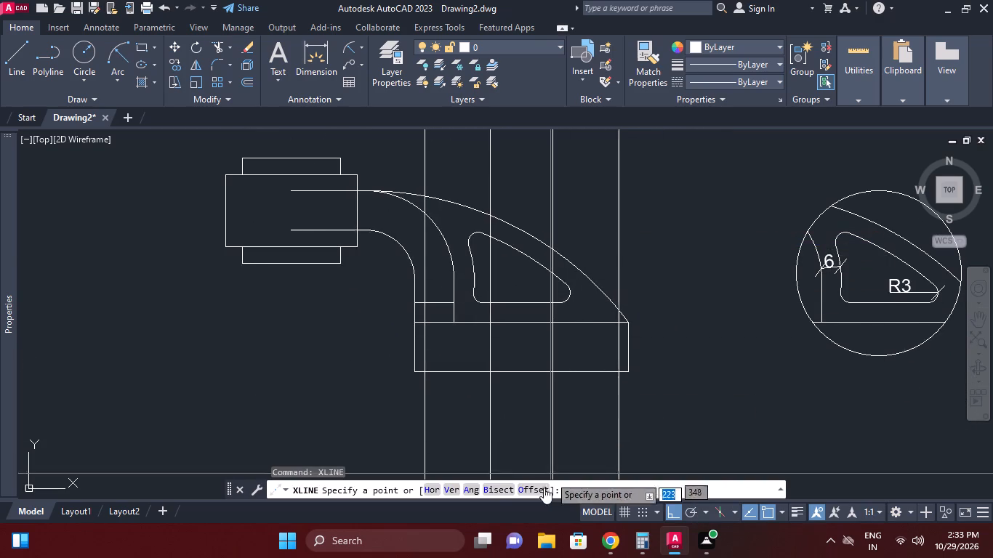
click(430, 489)
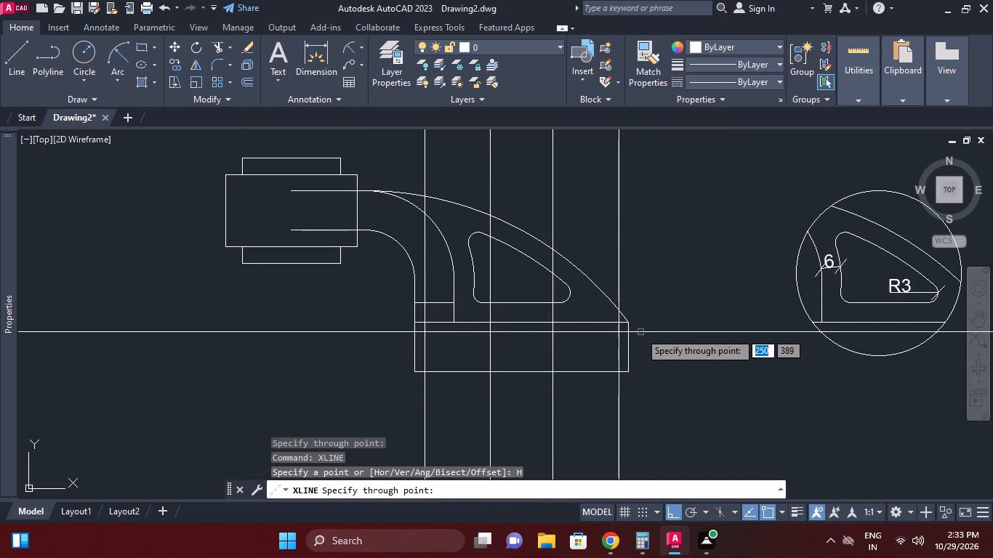
click(630, 325)
right_click(655, 274)
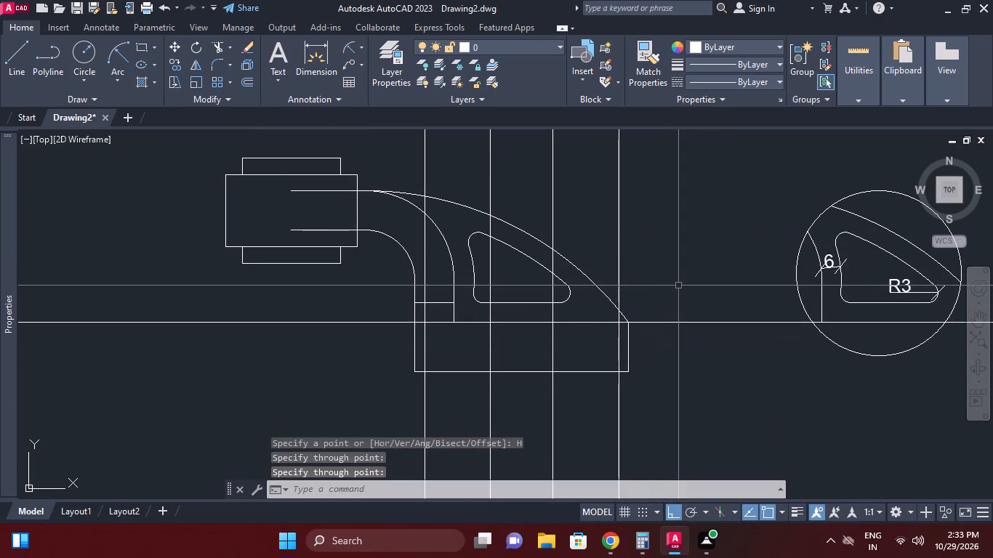
Offset the base plate's top construction line 4 mm downward to mark the counterbore depth.
click(237, 79)
click(243, 78)
key(4)
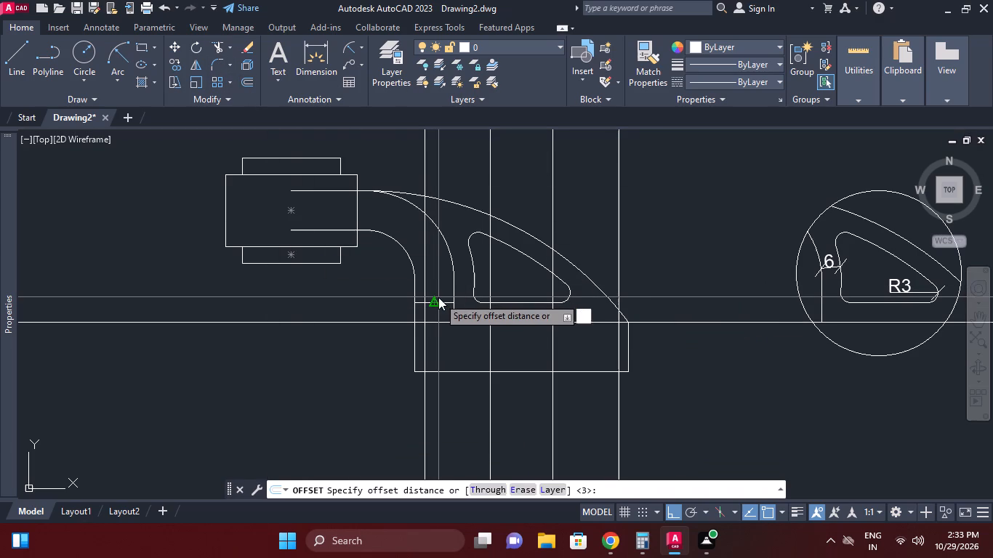
key(Return)
click(653, 323)
click(646, 352)
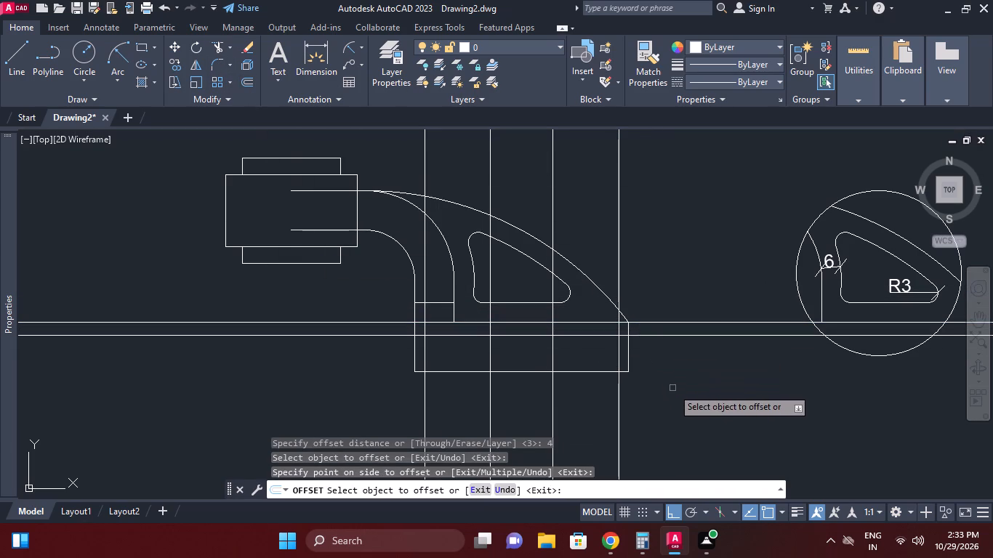
right_click(669, 395)
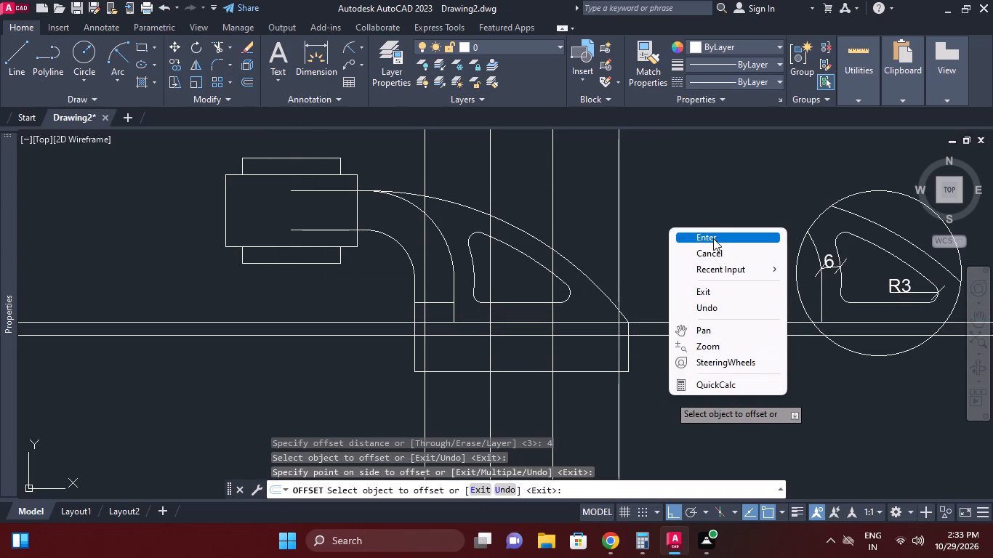
Draw two counterbore rectangles, about 20 mm wide and 4 mm deep, between the construction lines at the top of the front view's base.
click(713, 238)
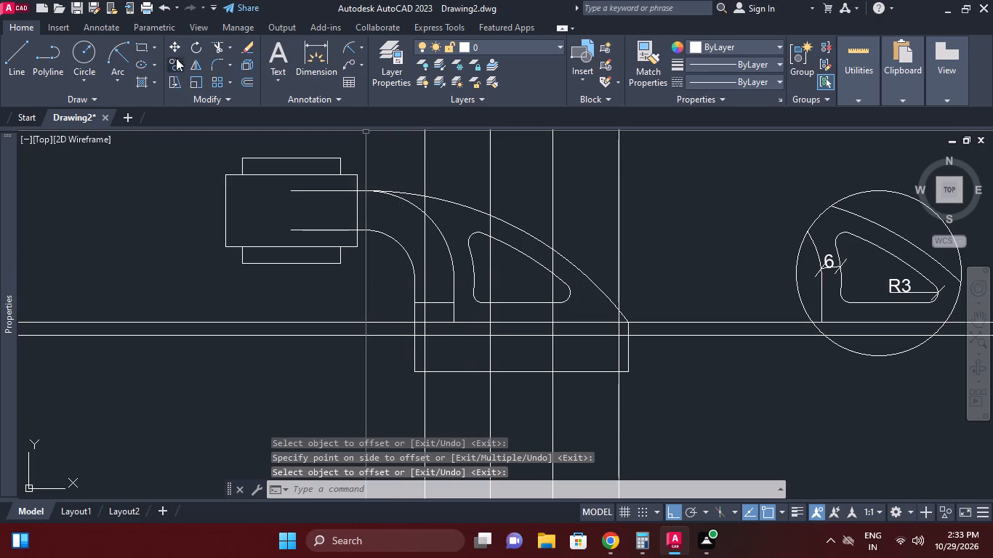
click(145, 44)
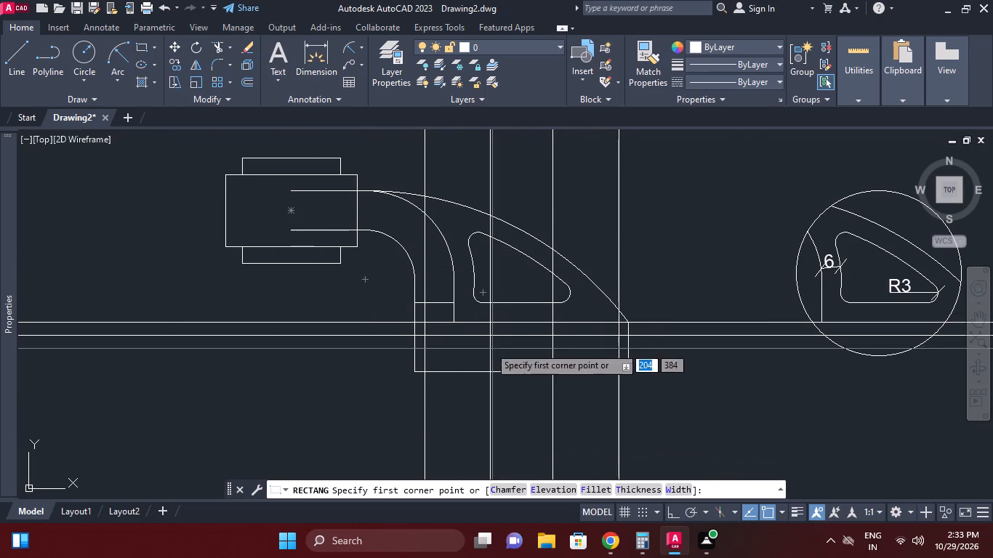
scroll(435, 334, up, 2)
click(410, 304)
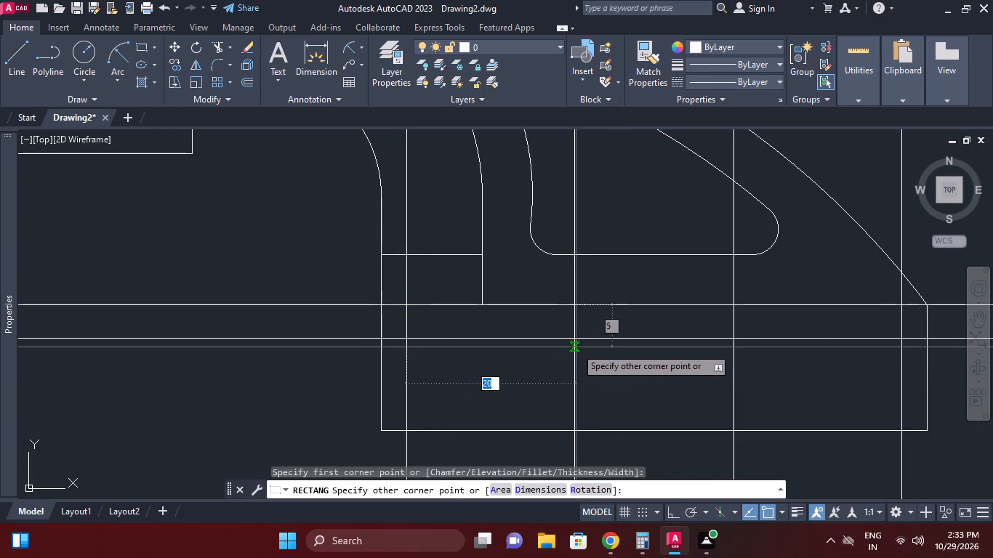
click(575, 342)
right_click(616, 317)
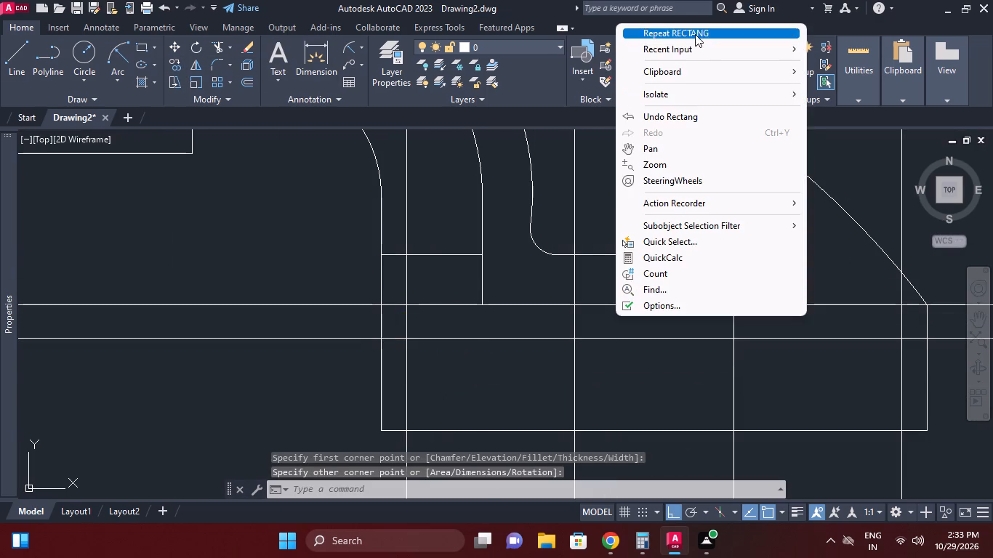
click(695, 34)
click(736, 304)
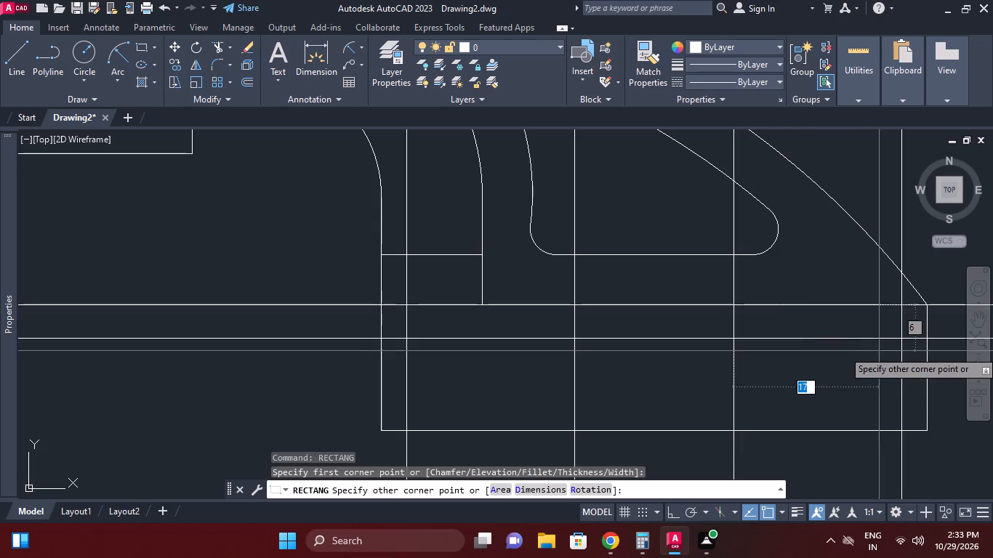
click(899, 338)
Erase the two horizontal and four vertical construction lines used for the front view's counterbores.
middle_drag(753, 332, 659, 314)
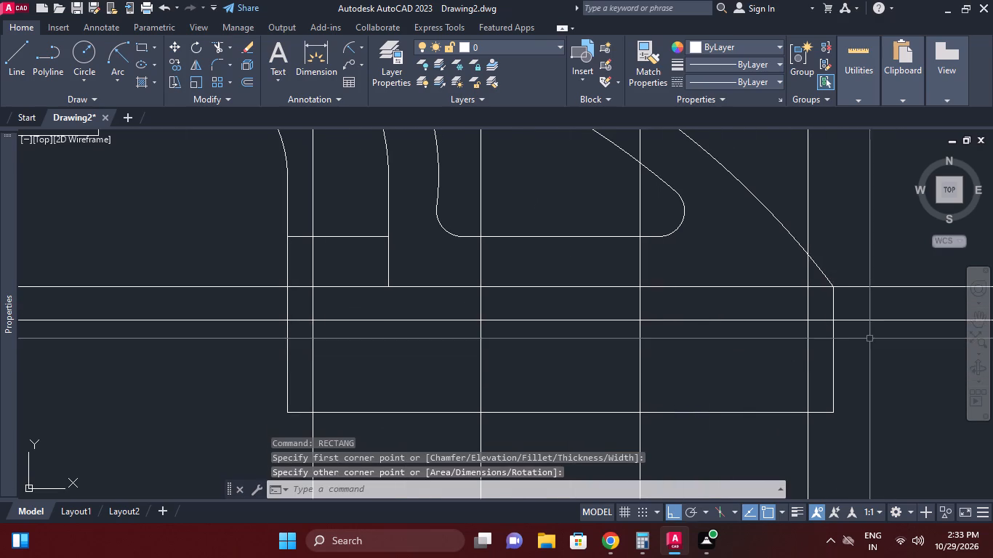
click(867, 299)
click(861, 275)
click(872, 331)
click(867, 307)
click(820, 371)
click(785, 358)
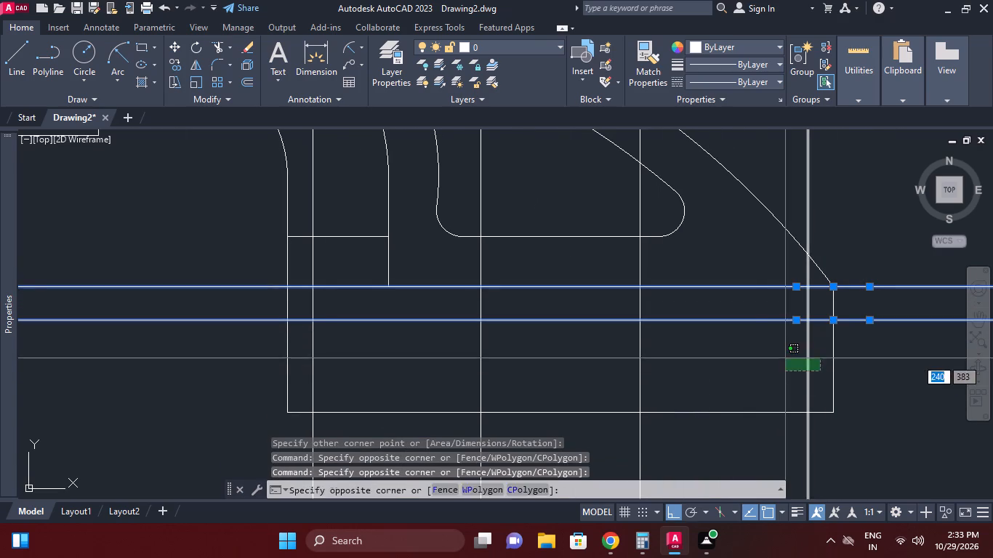
click(699, 384)
click(617, 362)
click(551, 368)
click(473, 368)
drag(403, 367, 393, 367)
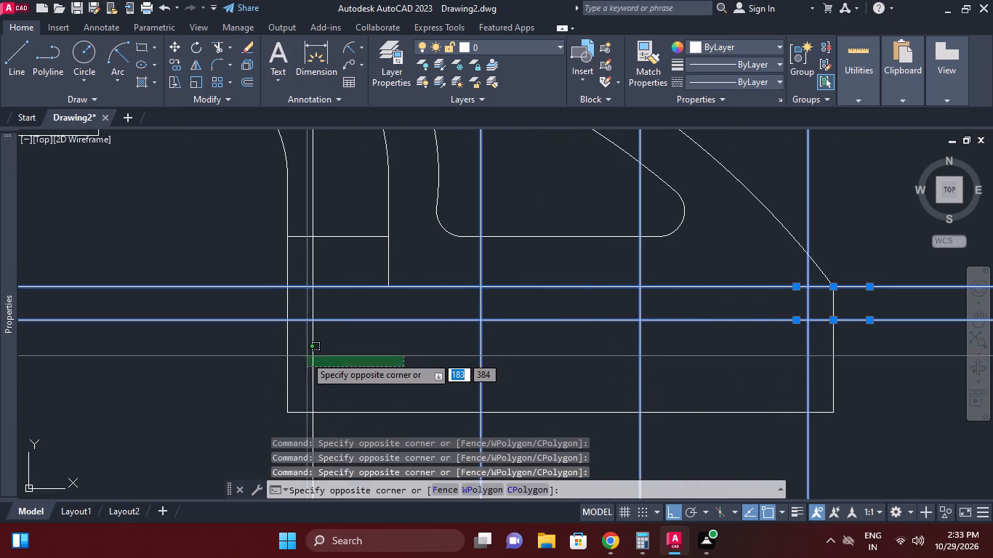
click(302, 355)
right_click(355, 340)
click(391, 258)
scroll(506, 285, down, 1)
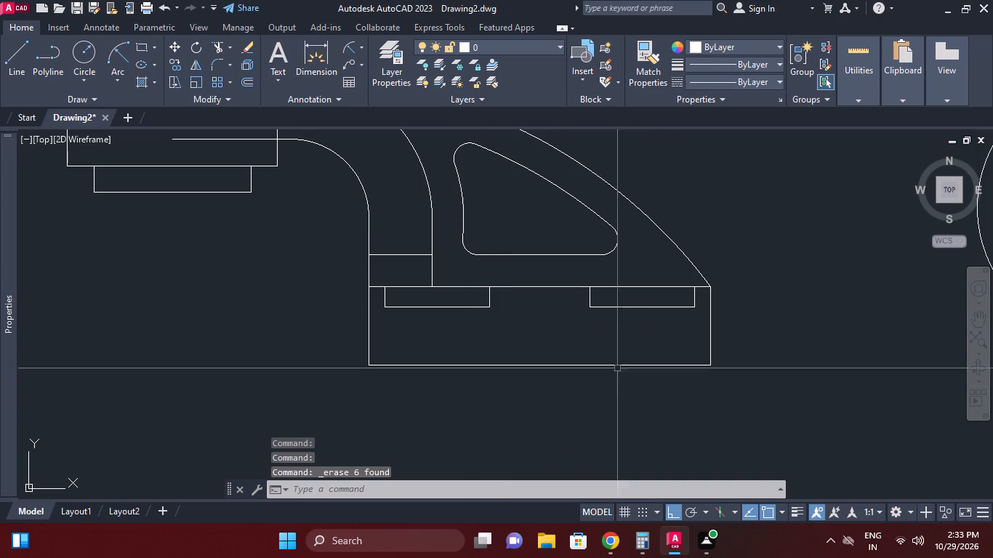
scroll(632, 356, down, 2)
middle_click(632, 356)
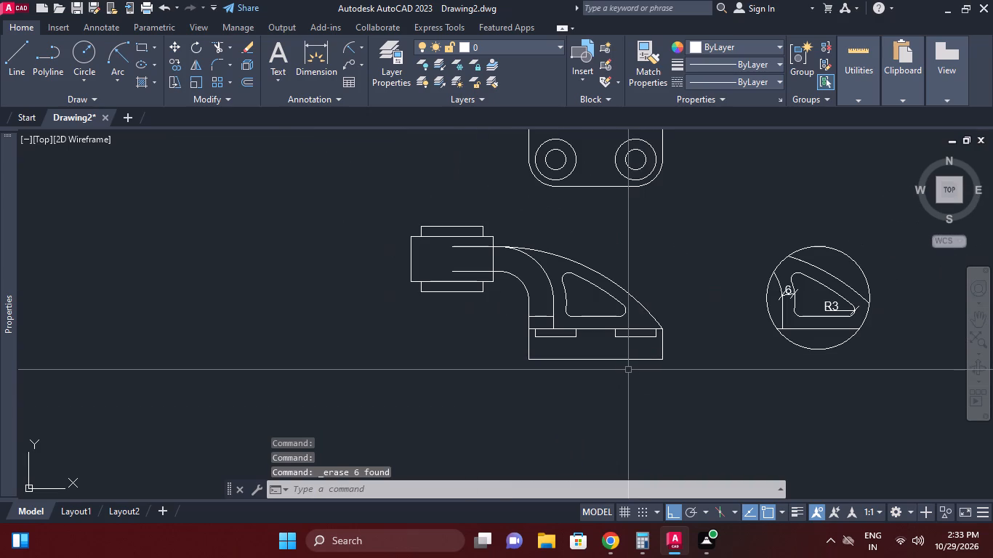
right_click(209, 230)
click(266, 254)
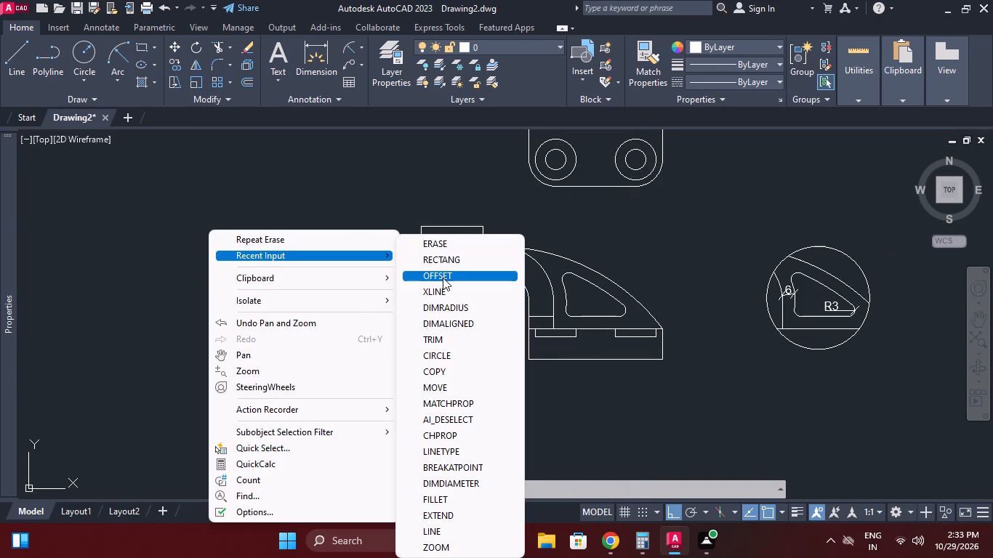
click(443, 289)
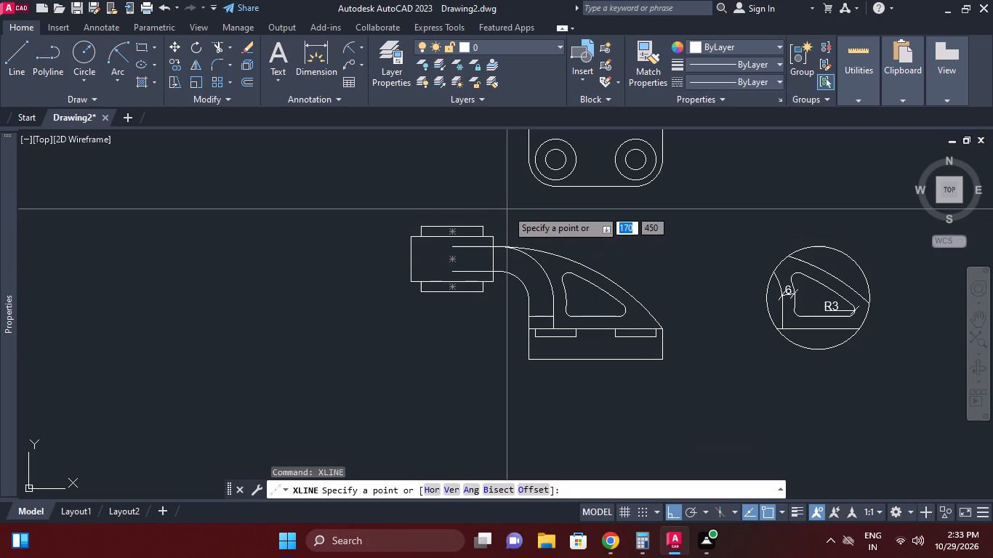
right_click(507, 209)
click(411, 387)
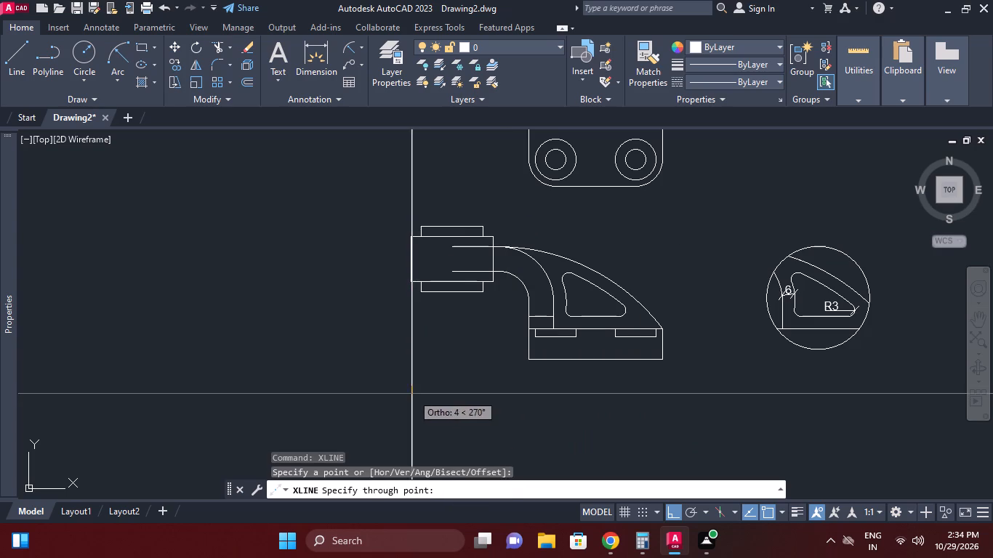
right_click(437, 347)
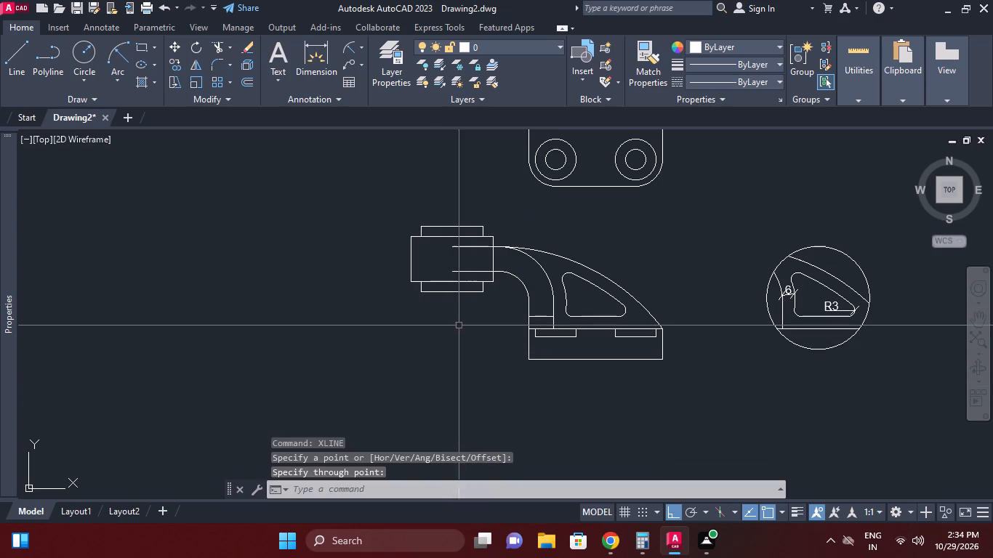
Project four vertical construction lines from the side quadrants of the top view's two lower inner hole circles through the front view.
right_click(302, 220)
click(349, 225)
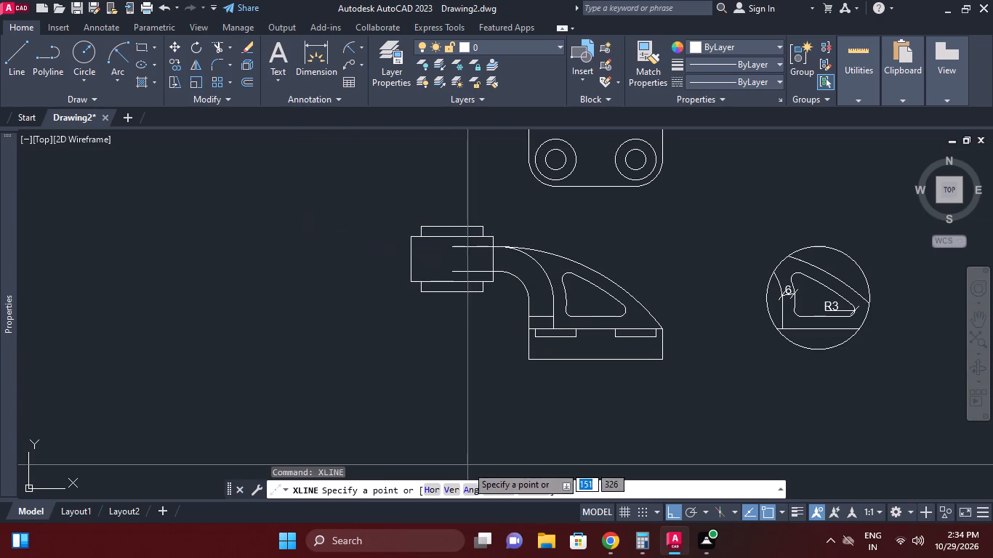
click(447, 486)
scroll(558, 155, up, 2)
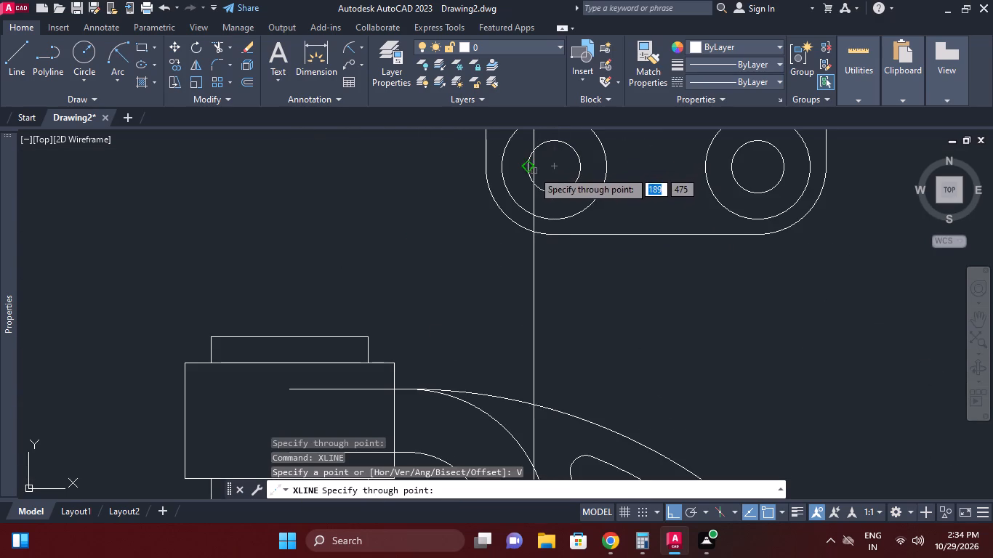
click(528, 167)
click(584, 165)
click(733, 168)
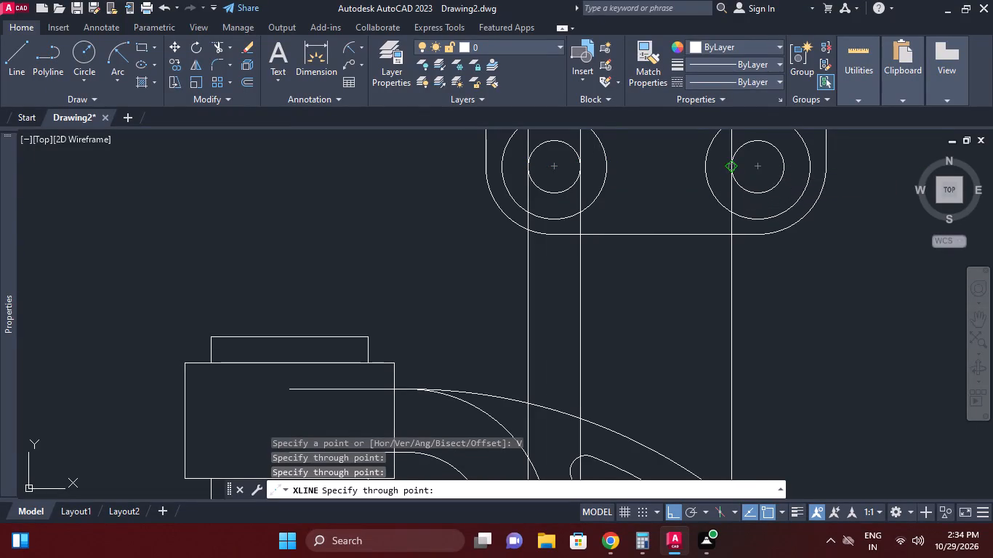
click(788, 166)
right_click(784, 222)
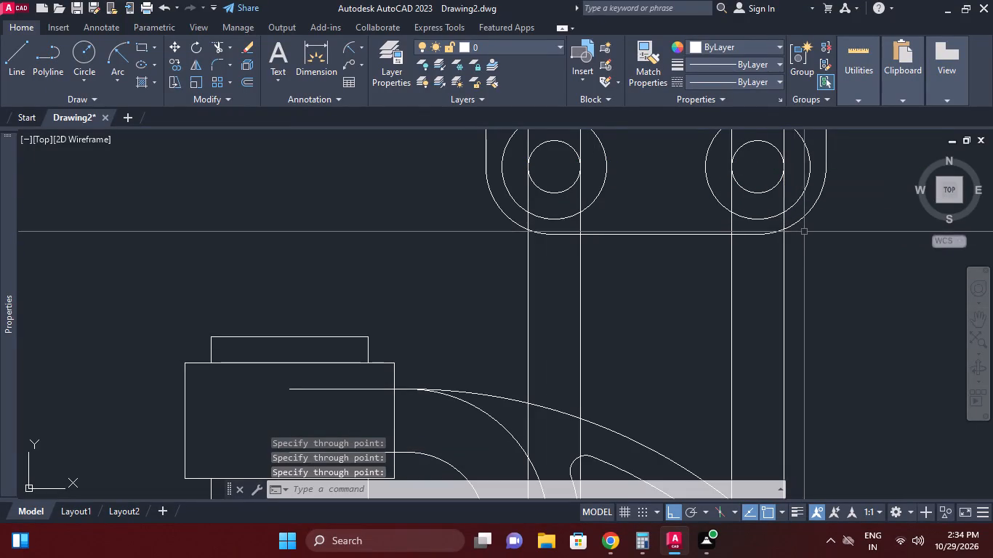
Trim away the portions of the two vertical construction lines inside the front view's left counterbore rectangle.
middle_drag(778, 254, 699, 195)
scroll(760, 240, down, 1)
middle_drag(692, 283, 635, 203)
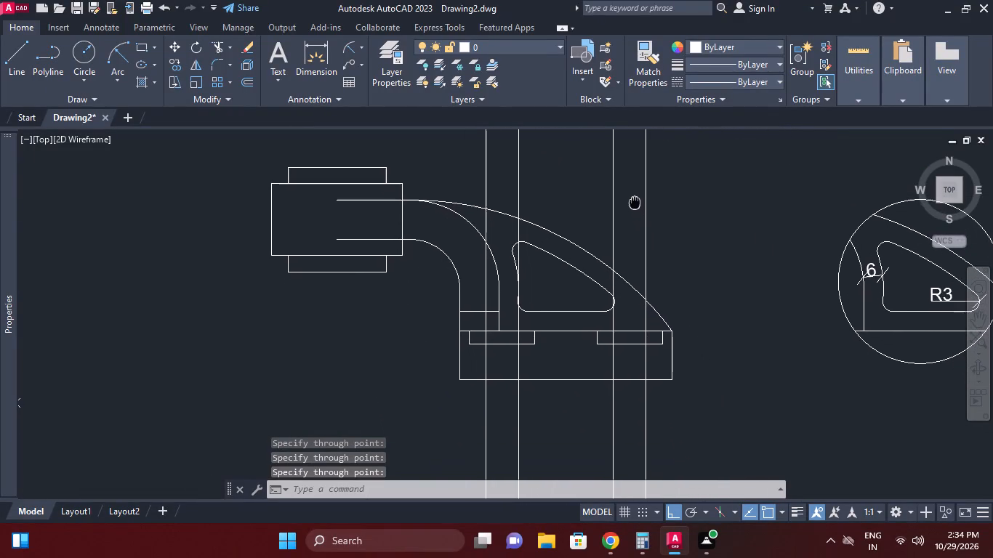
middle_drag(635, 203, 634, 202)
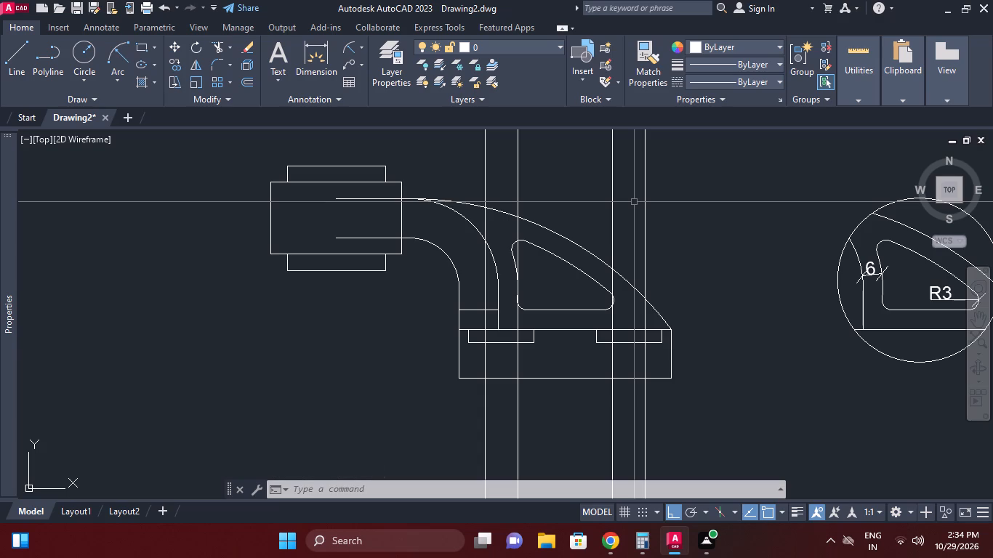
middle_click(613, 270)
middle_drag(646, 302, 646, 300)
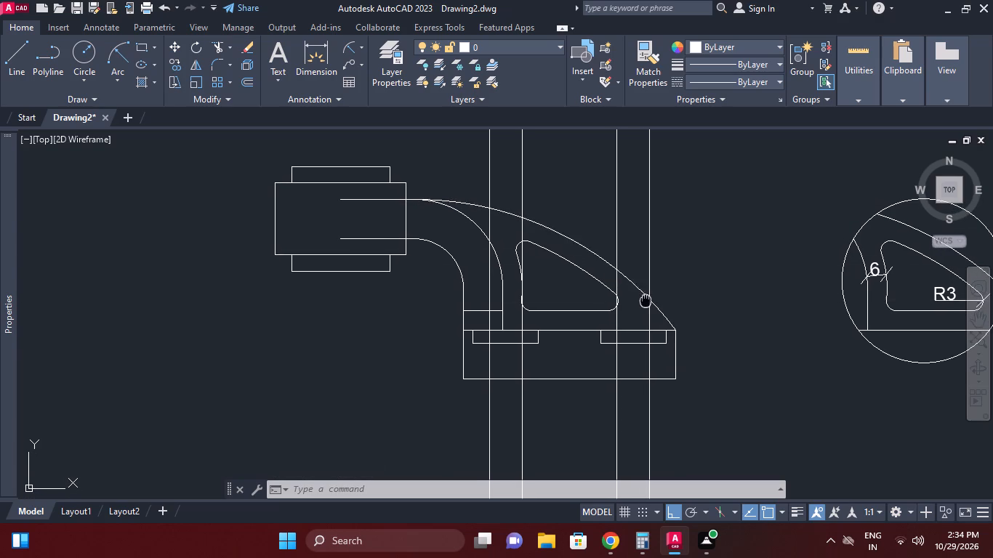
middle_drag(646, 300, 643, 294)
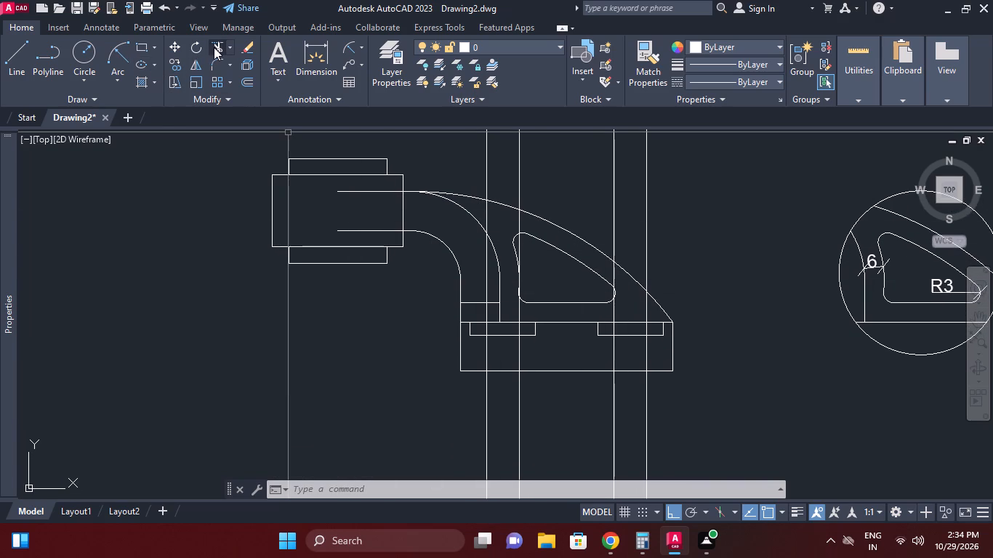
click(214, 47)
right_click(427, 370)
click(483, 374)
scroll(486, 331, up, 2)
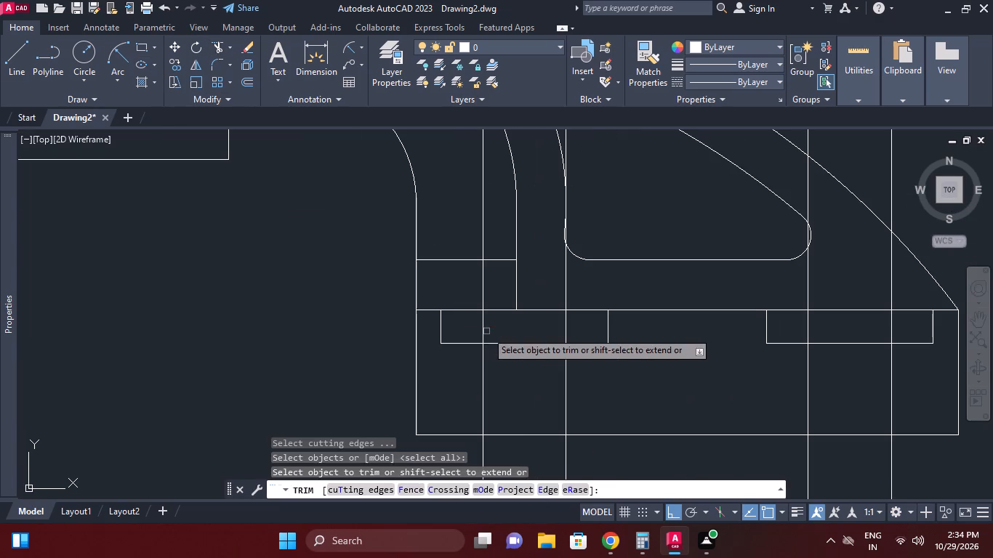
double_click(486, 331)
click(470, 328)
click(518, 327)
click(568, 327)
click(537, 326)
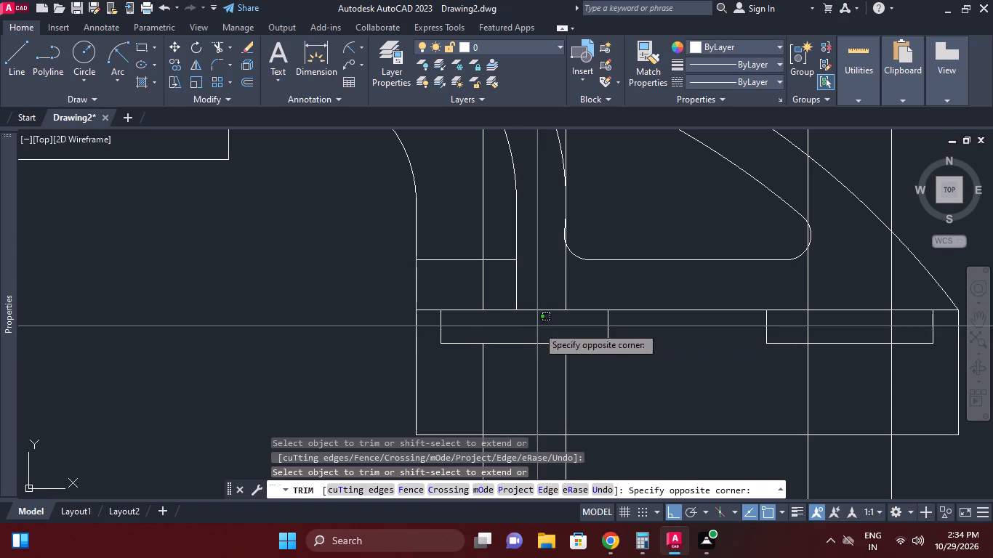
middle_drag(572, 339, 546, 289)
click(509, 280)
Trim off all four vertical construction lines below the bottom edge of the front view's base.
click(454, 408)
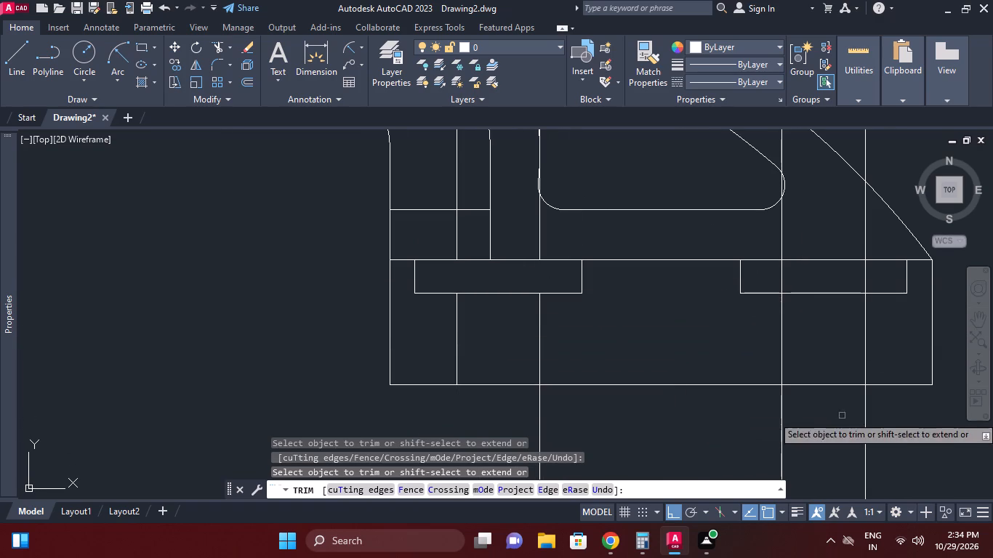
drag(906, 416, 898, 415)
click(500, 417)
Trim away the portions of the two vertical construction lines inside the front view's right counterbore rectangle.
click(771, 280)
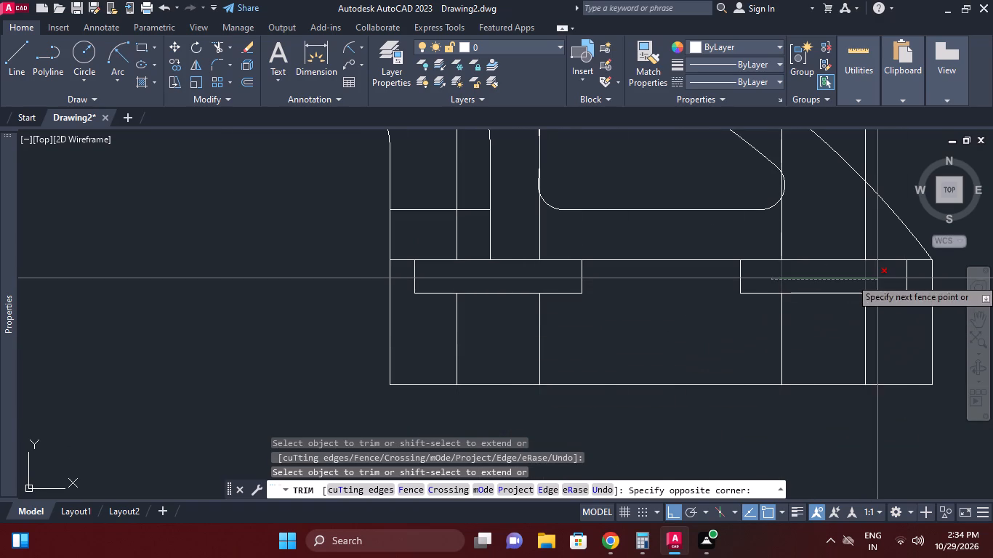
click(877, 278)
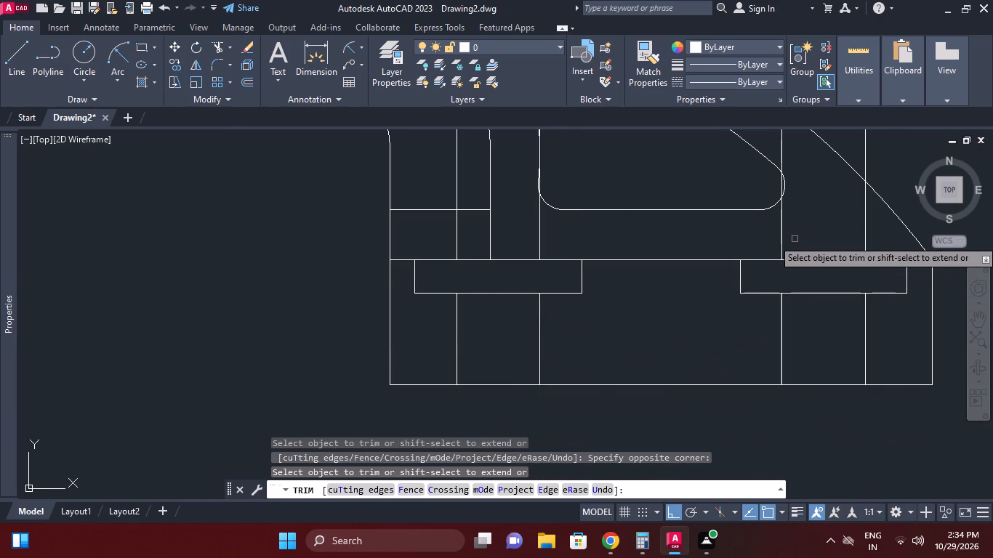
right_click(794, 239)
click(811, 246)
Erase the four remaining vertical construction line pieces above the front view's base plate.
click(796, 235)
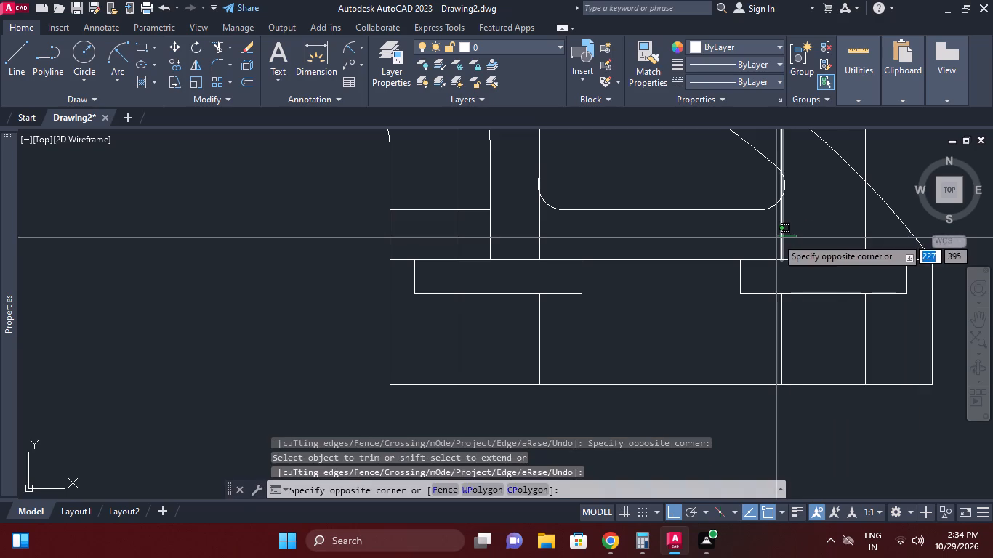
click(776, 238)
click(885, 246)
click(837, 237)
click(465, 242)
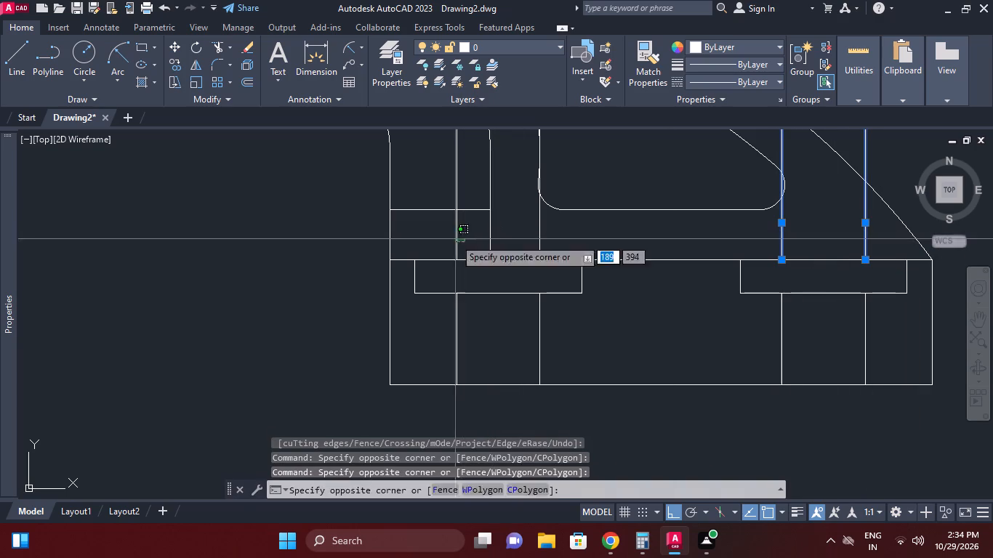
click(454, 238)
click(573, 240)
click(526, 240)
right_click(526, 240)
click(559, 257)
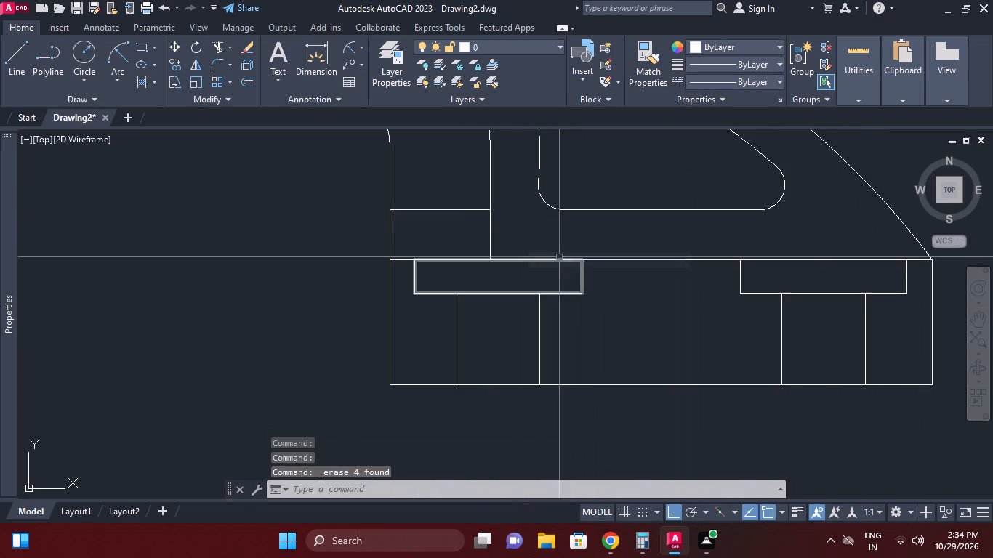
Match the top view's grey hidden-line properties onto both counterbore rectangles and the four hole lines in the front view's base.
scroll(560, 297, down, 3)
middle_drag(566, 269, 568, 312)
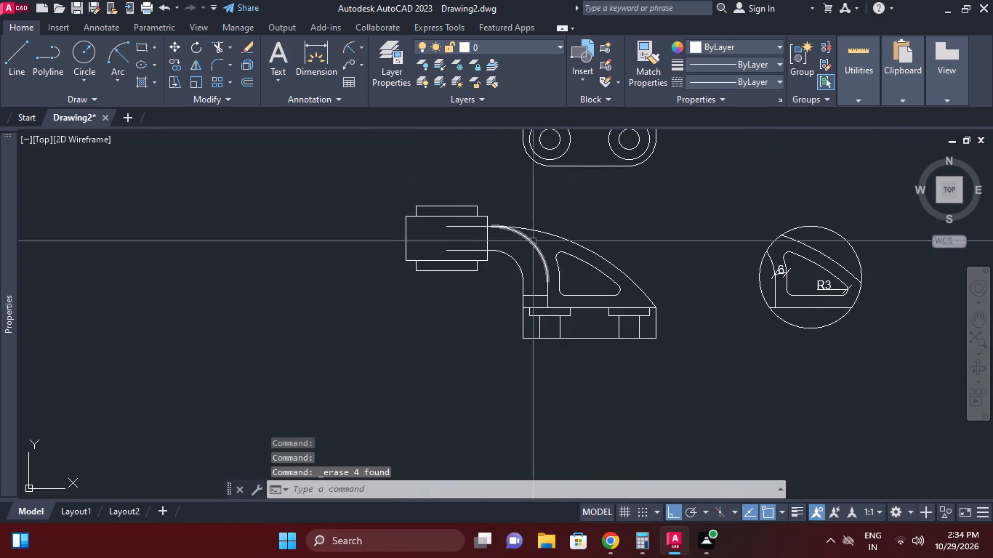
middle_drag(543, 256, 546, 352)
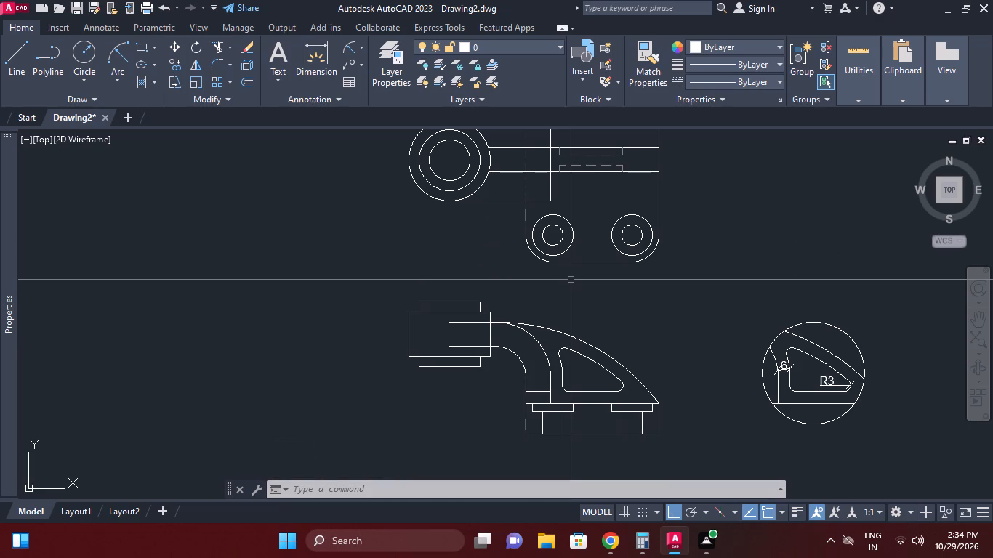
scroll(527, 177, up, 1)
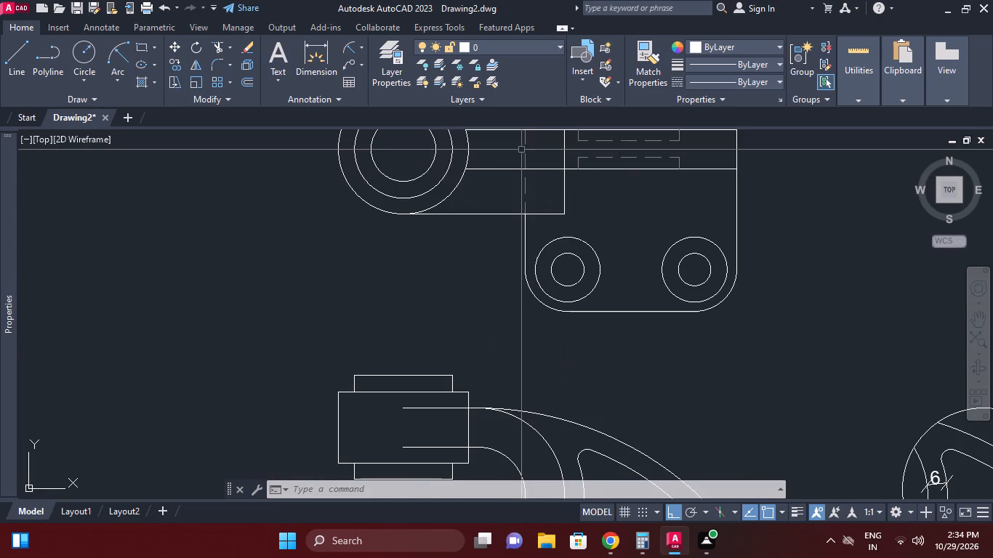
triple_click(521, 150)
click(524, 146)
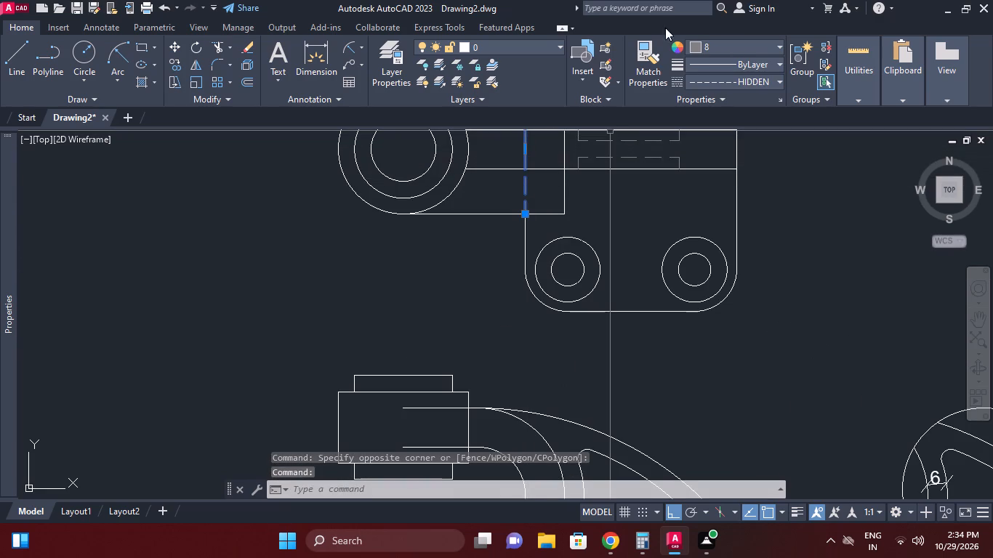
click(647, 49)
middle_drag(483, 325, 494, 227)
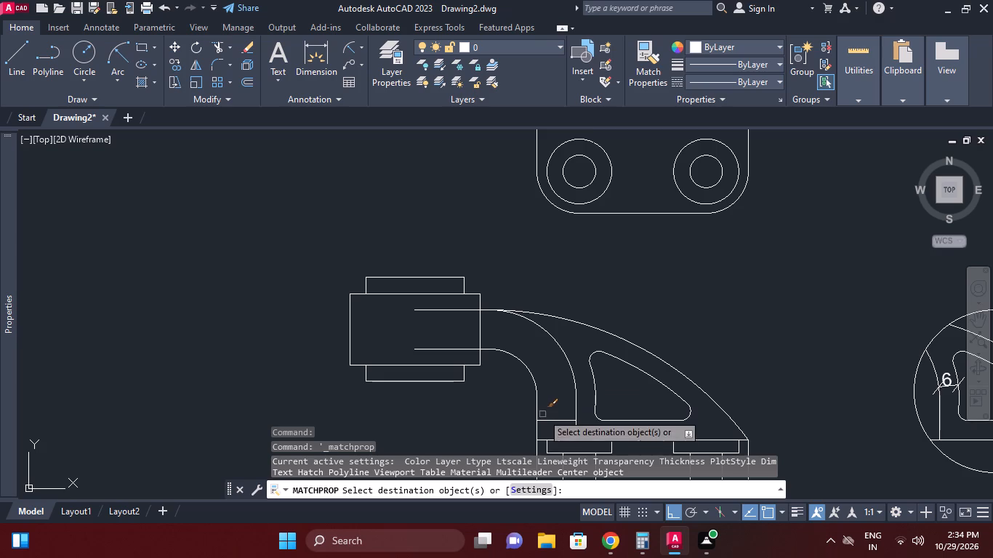
middle_drag(552, 429, 457, 387)
middle_drag(618, 451, 543, 432)
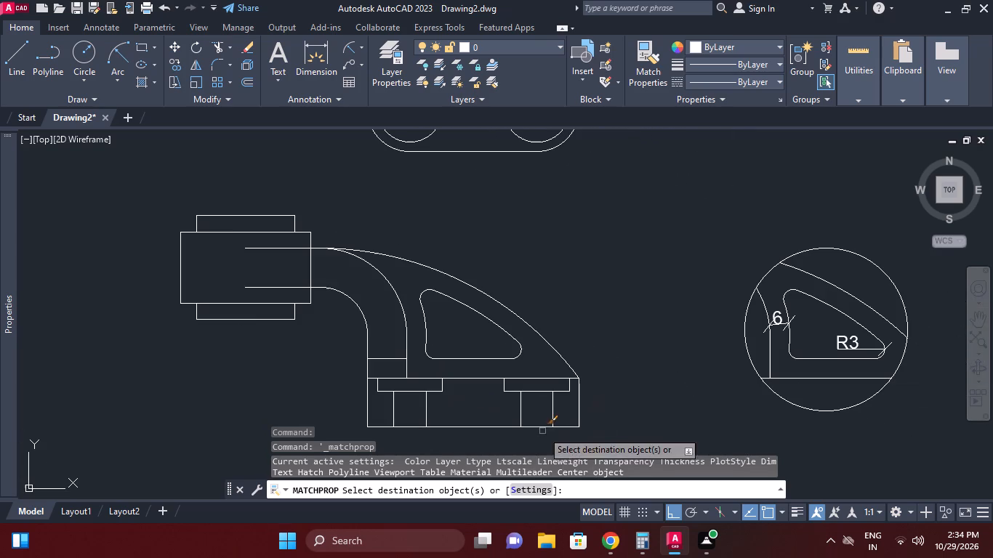
click(414, 394)
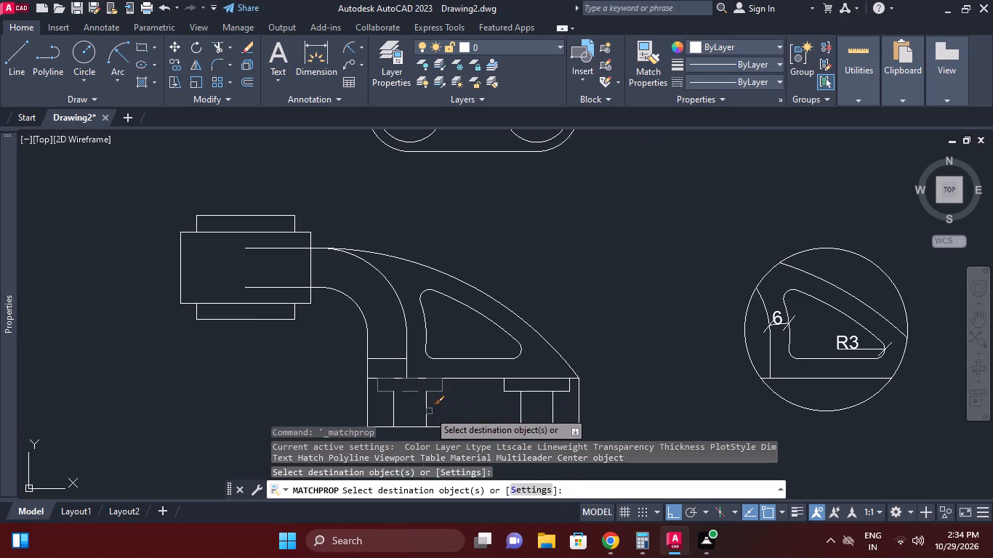
click(429, 411)
click(395, 406)
click(568, 411)
click(499, 389)
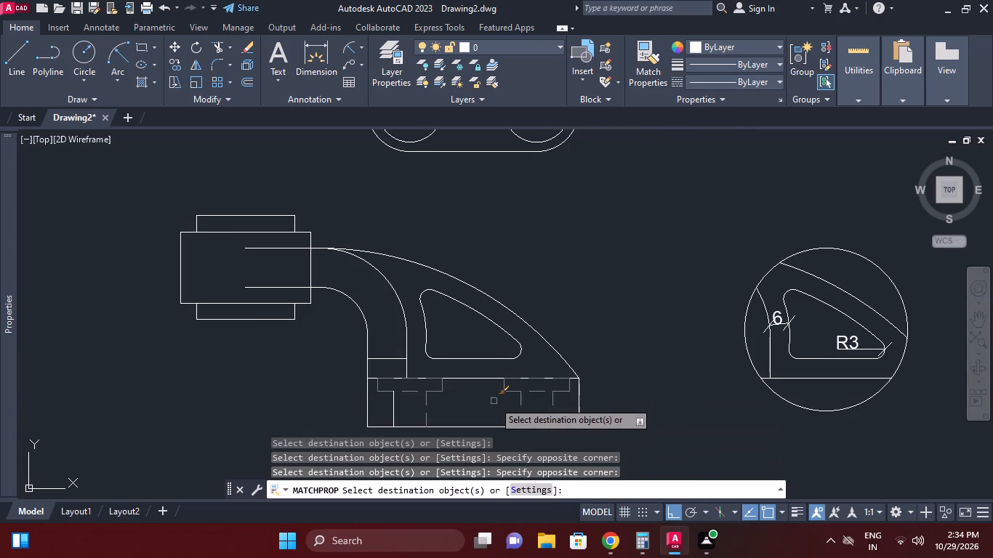
middle_drag(524, 408, 555, 350)
scroll(442, 345, up, 1)
click(417, 350)
click(409, 346)
right_click(422, 337)
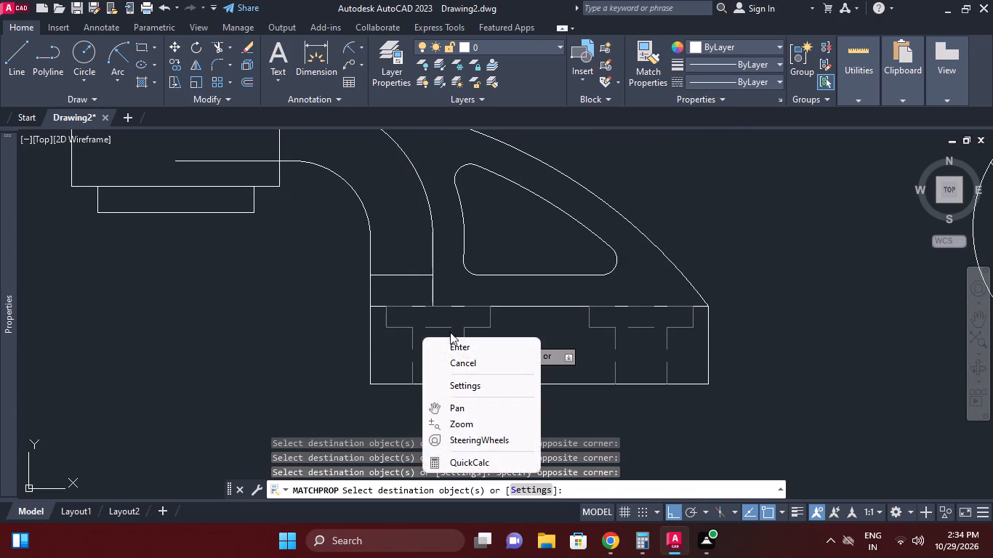
click(454, 349)
Explode both counterbore rectangles in the front view's base and erase their top edges along the base's upper edge.
scroll(419, 317, up, 1)
click(394, 331)
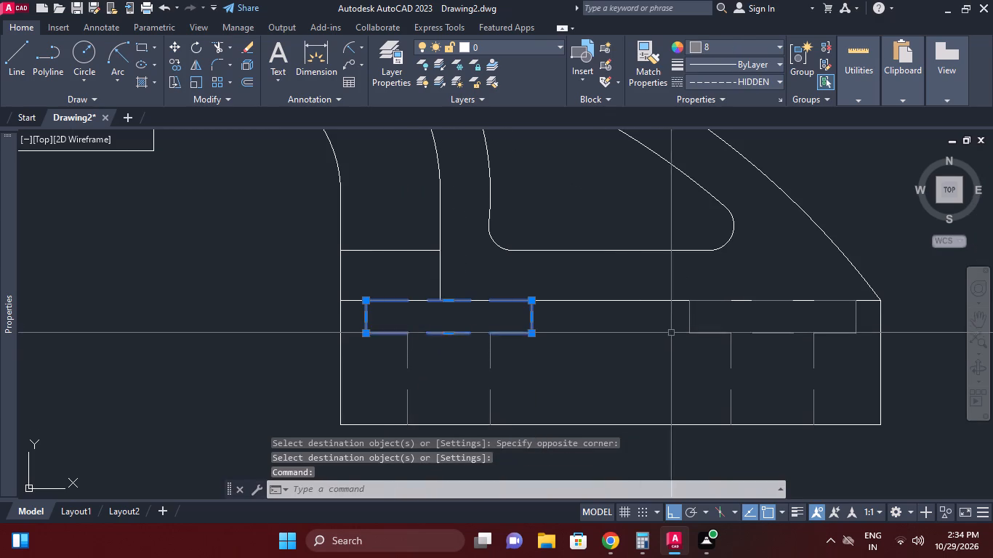
click(688, 318)
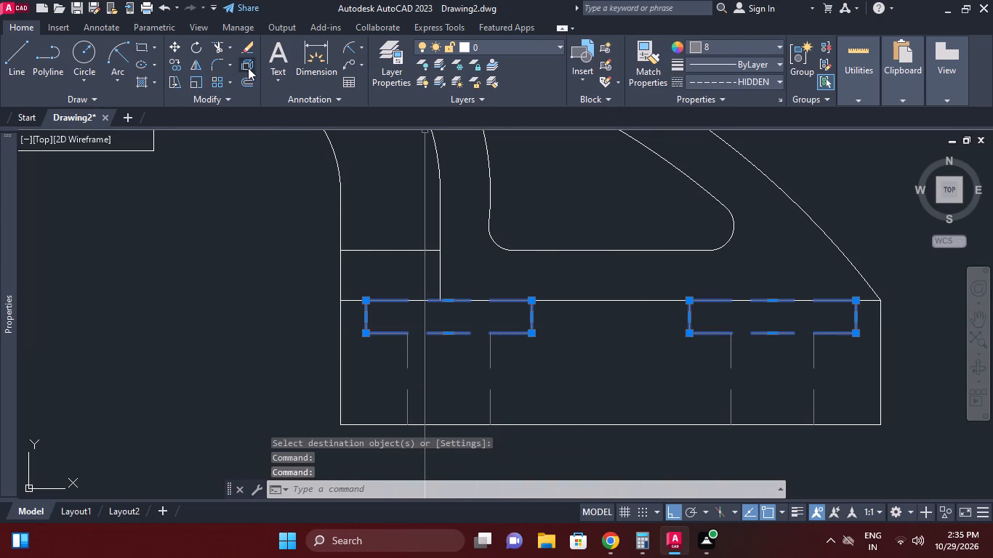
click(246, 62)
click(445, 303)
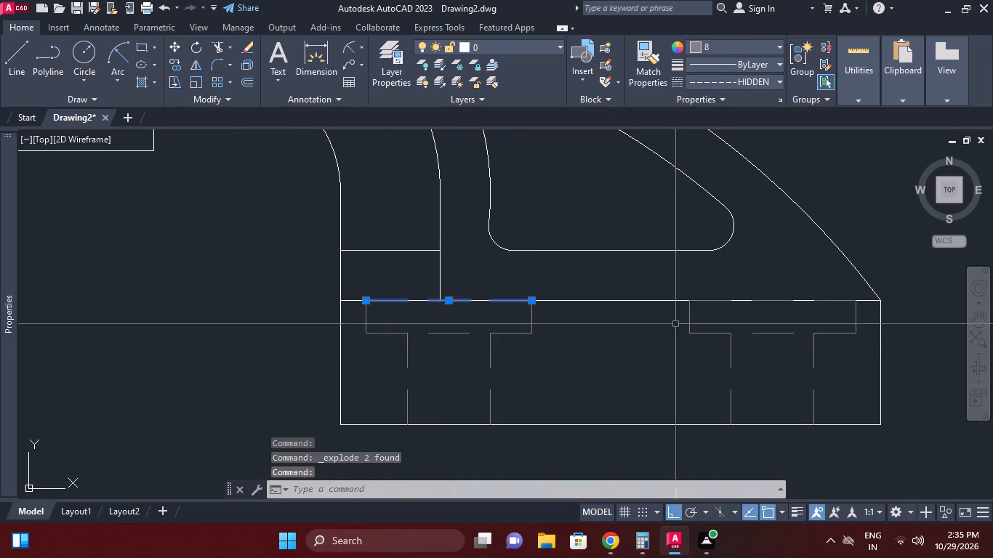
click(718, 299)
right_click(712, 277)
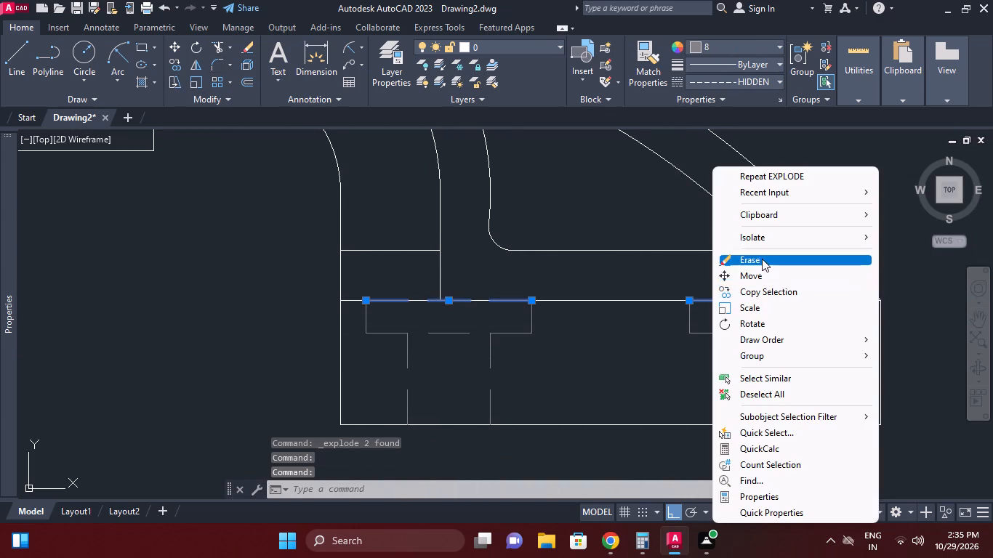
click(762, 259)
Draw a vertical centre line through the front view's boss, from its top edge midpoint to its bottom edge.
scroll(608, 352, down, 3)
middle_drag(721, 389, 718, 399)
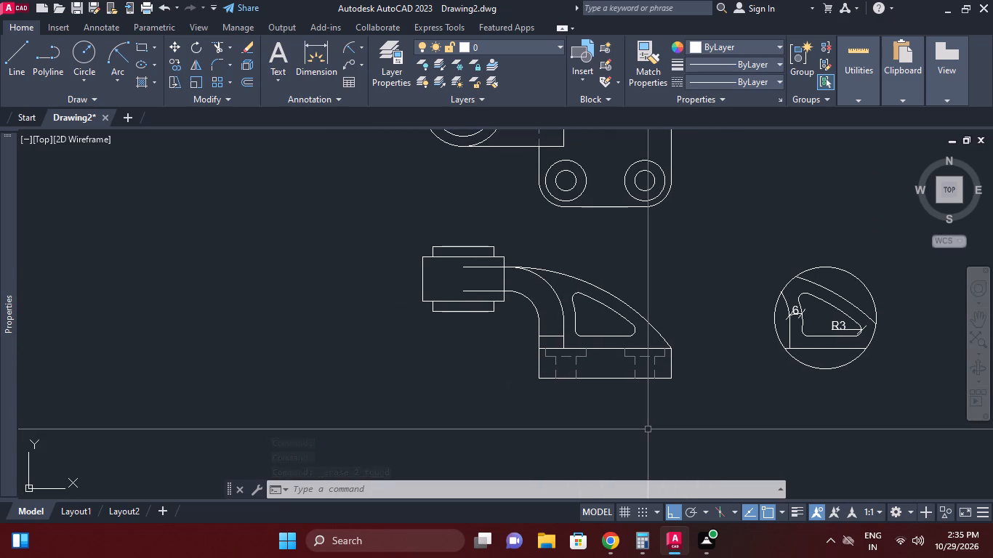
middle_drag(490, 227, 491, 255)
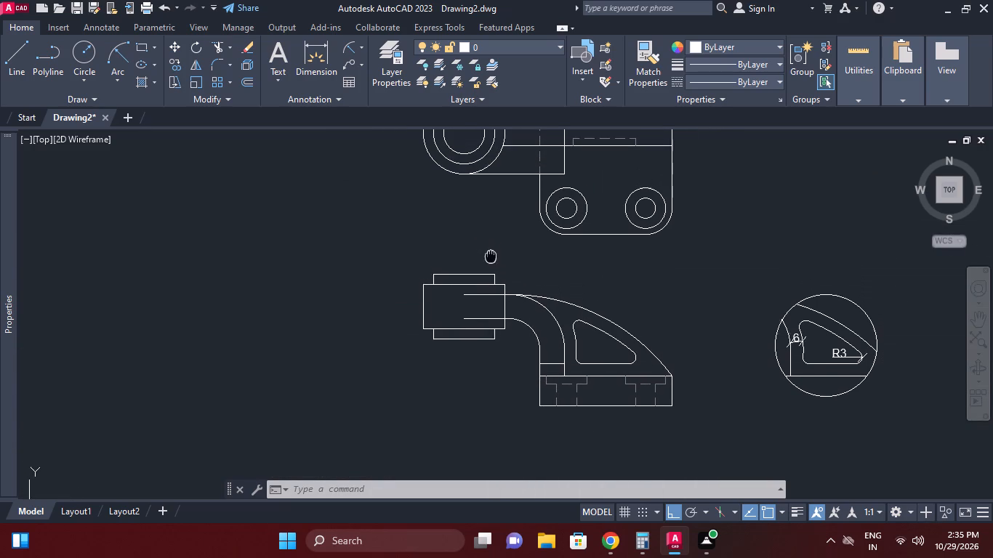
middle_drag(491, 255, 491, 260)
scroll(456, 283, up, 1)
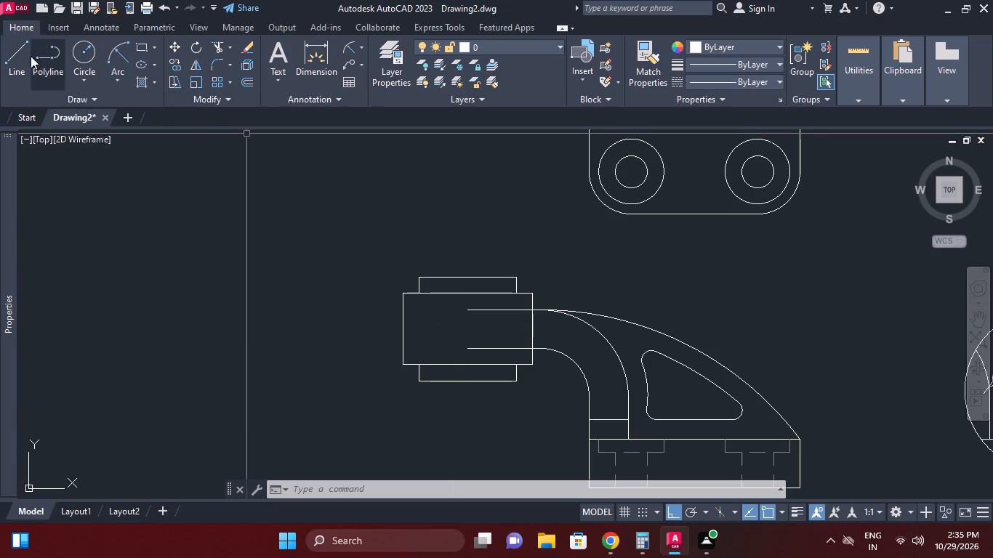
click(12, 52)
click(465, 278)
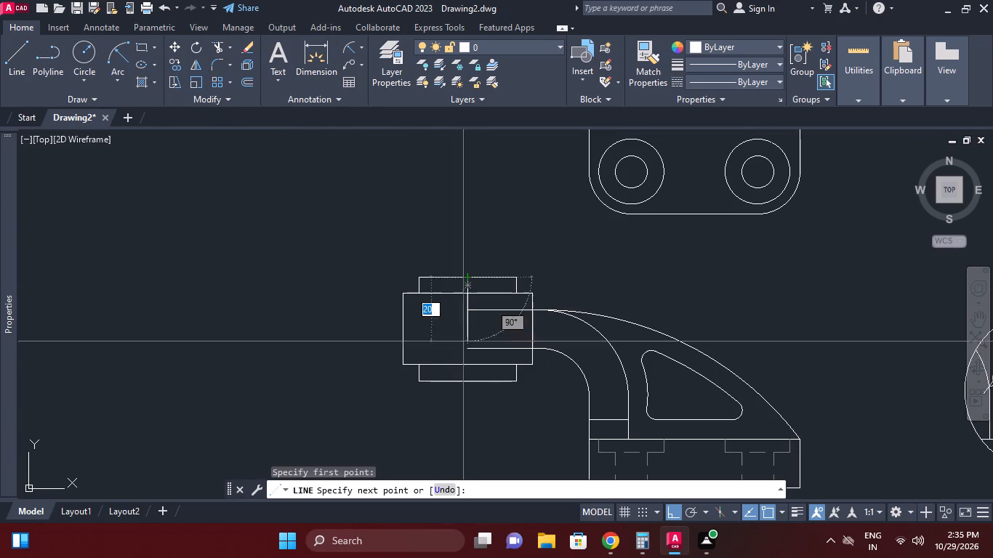
click(466, 381)
right_click(491, 296)
click(532, 320)
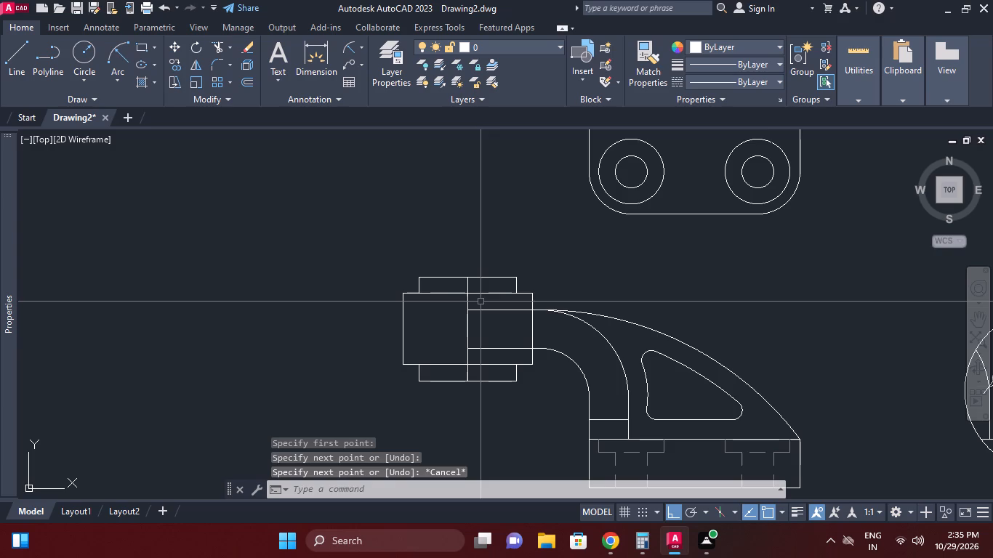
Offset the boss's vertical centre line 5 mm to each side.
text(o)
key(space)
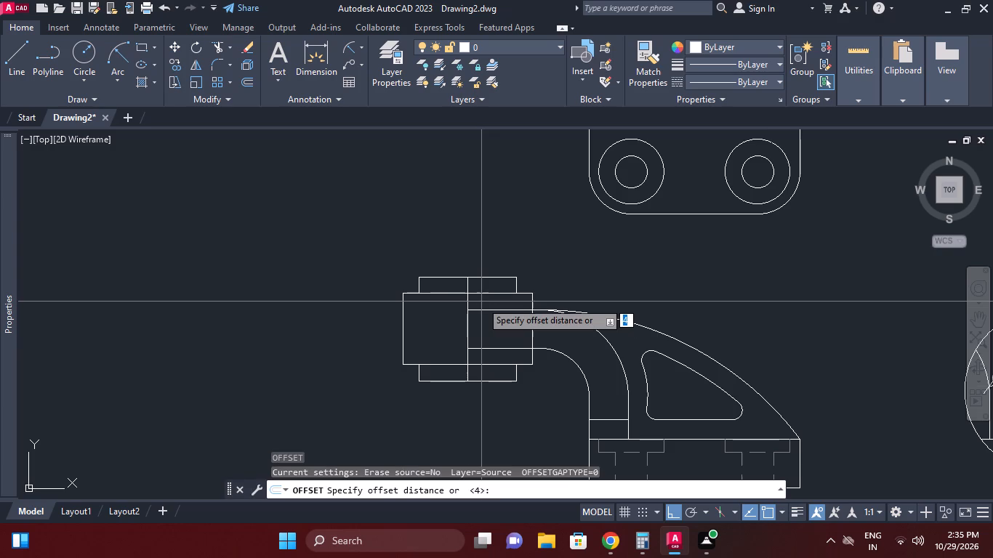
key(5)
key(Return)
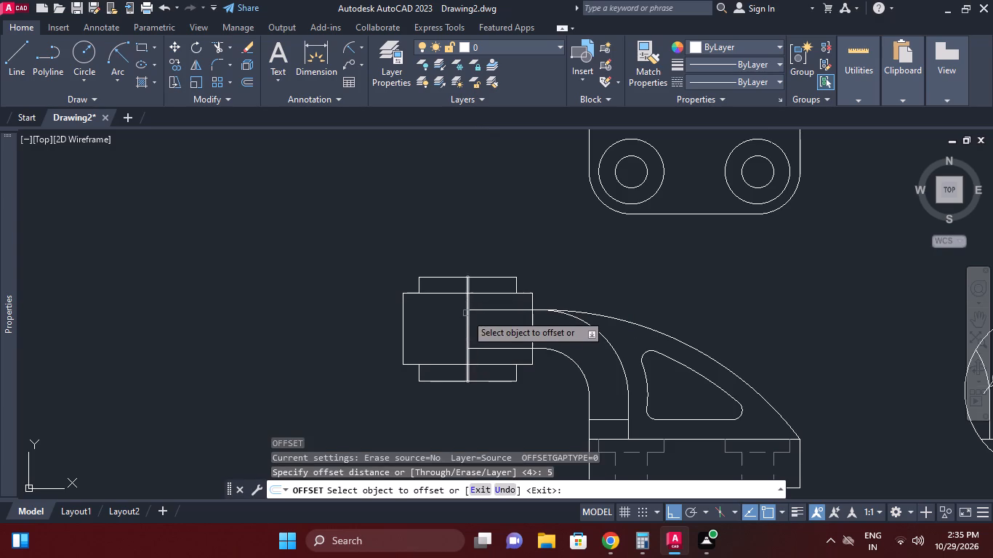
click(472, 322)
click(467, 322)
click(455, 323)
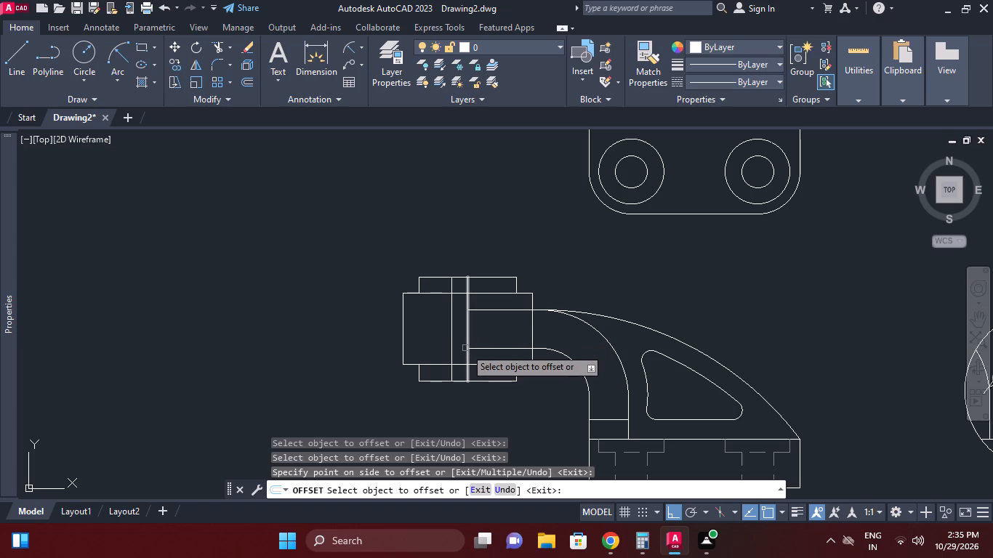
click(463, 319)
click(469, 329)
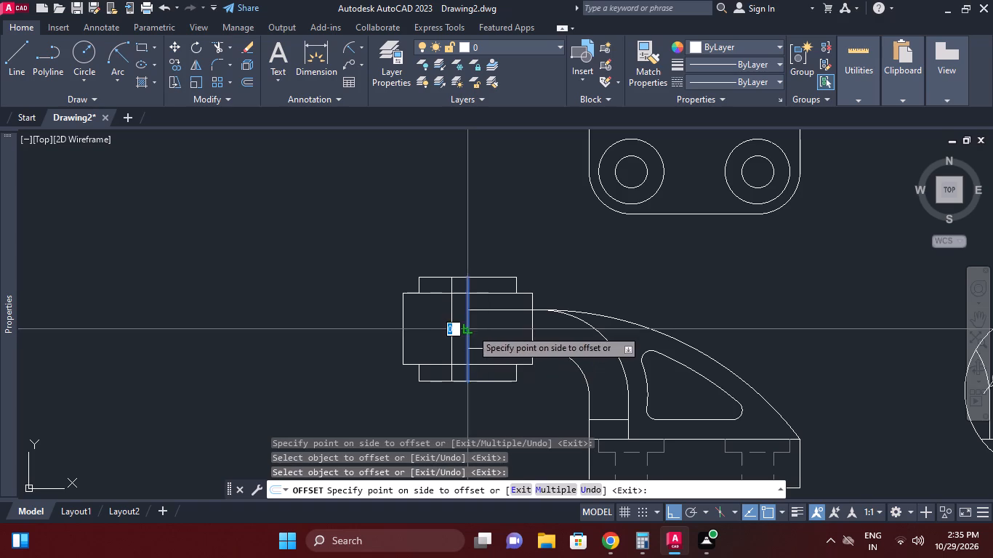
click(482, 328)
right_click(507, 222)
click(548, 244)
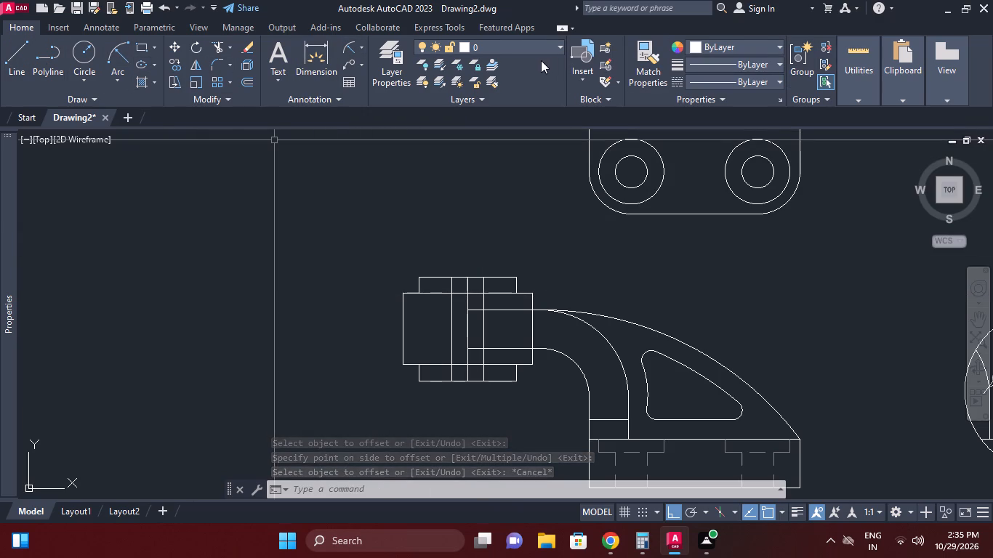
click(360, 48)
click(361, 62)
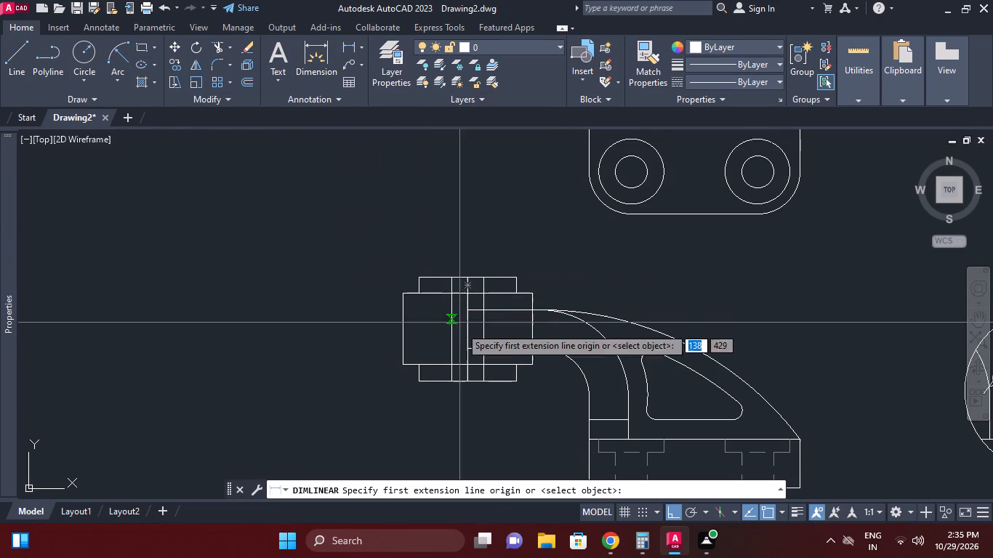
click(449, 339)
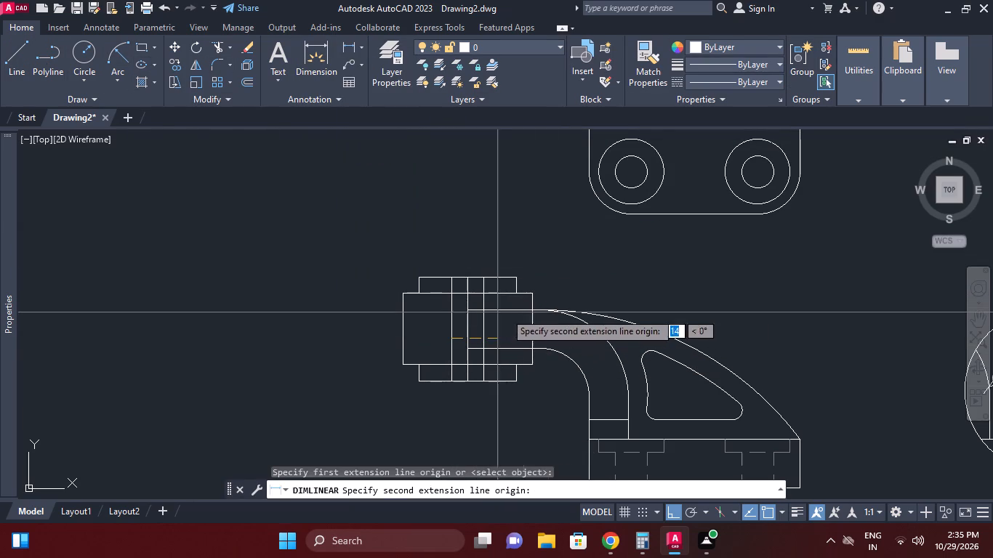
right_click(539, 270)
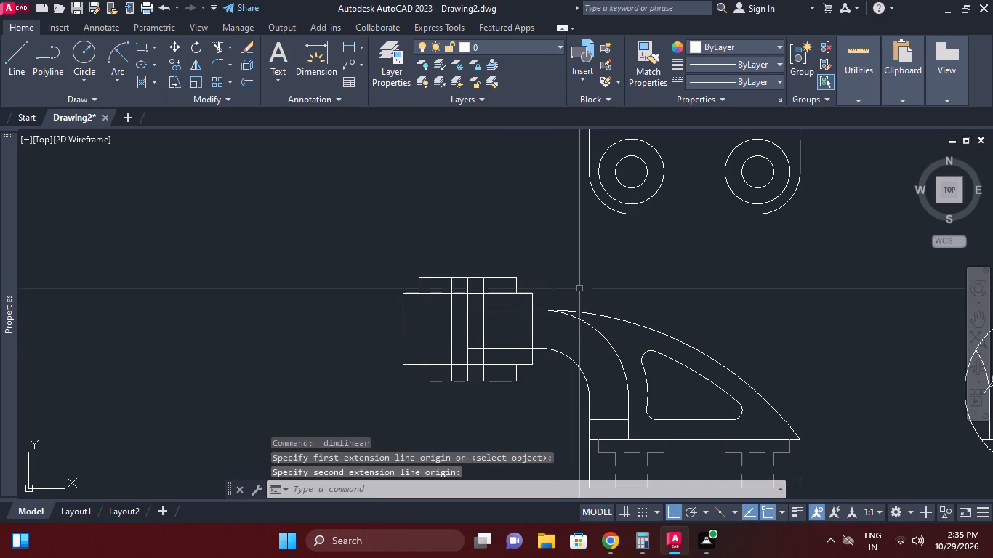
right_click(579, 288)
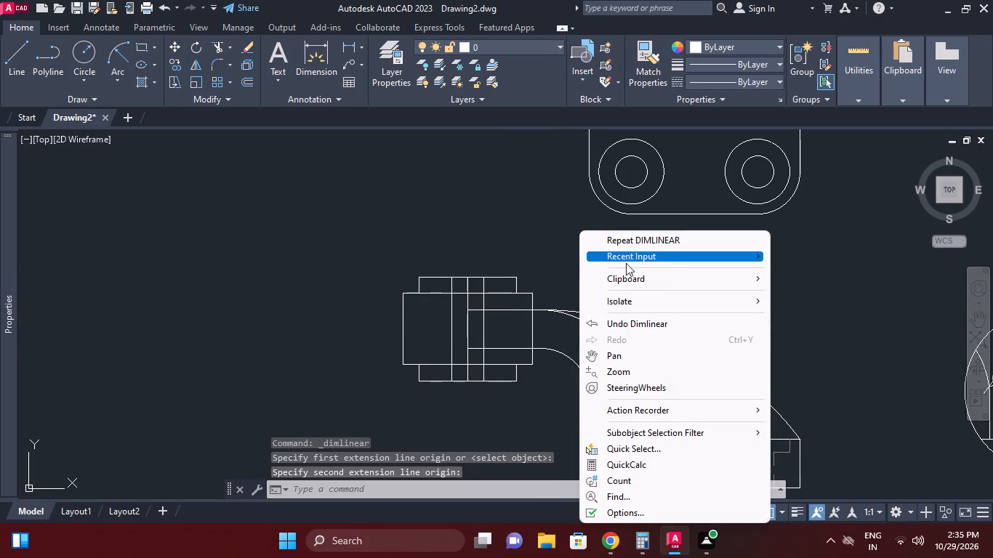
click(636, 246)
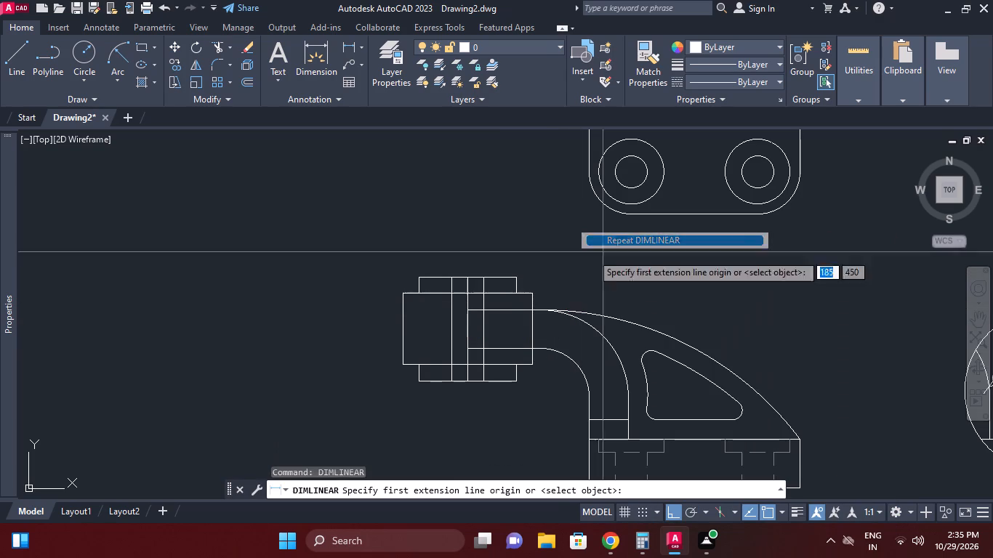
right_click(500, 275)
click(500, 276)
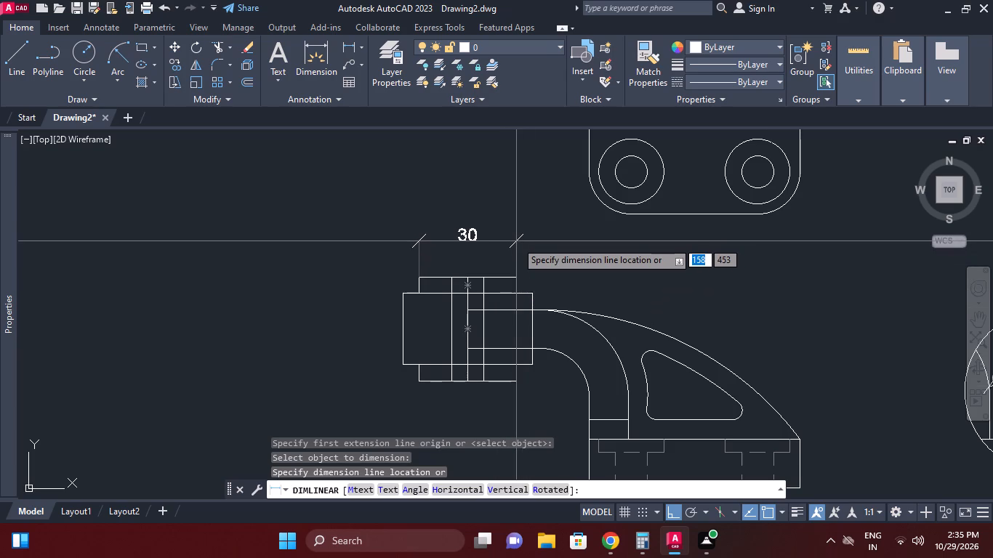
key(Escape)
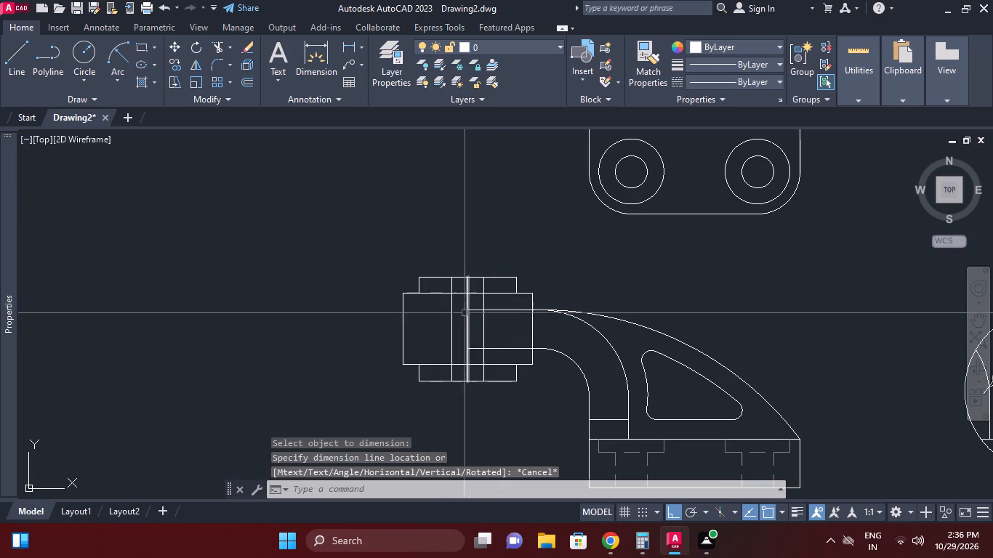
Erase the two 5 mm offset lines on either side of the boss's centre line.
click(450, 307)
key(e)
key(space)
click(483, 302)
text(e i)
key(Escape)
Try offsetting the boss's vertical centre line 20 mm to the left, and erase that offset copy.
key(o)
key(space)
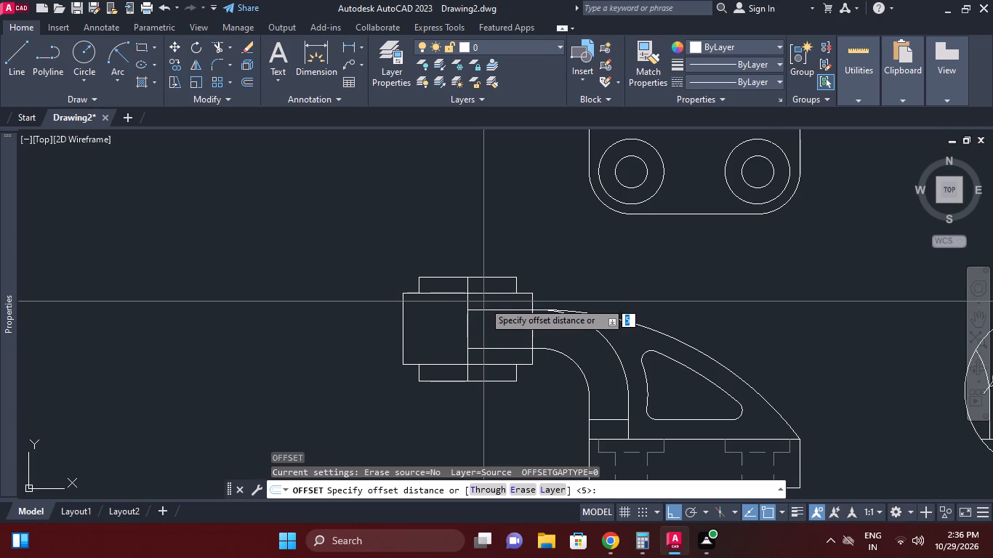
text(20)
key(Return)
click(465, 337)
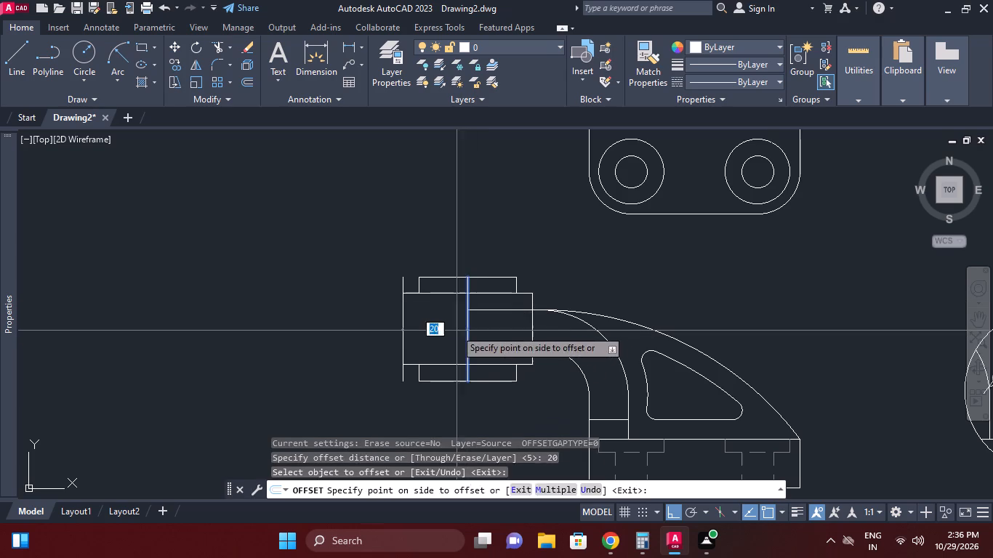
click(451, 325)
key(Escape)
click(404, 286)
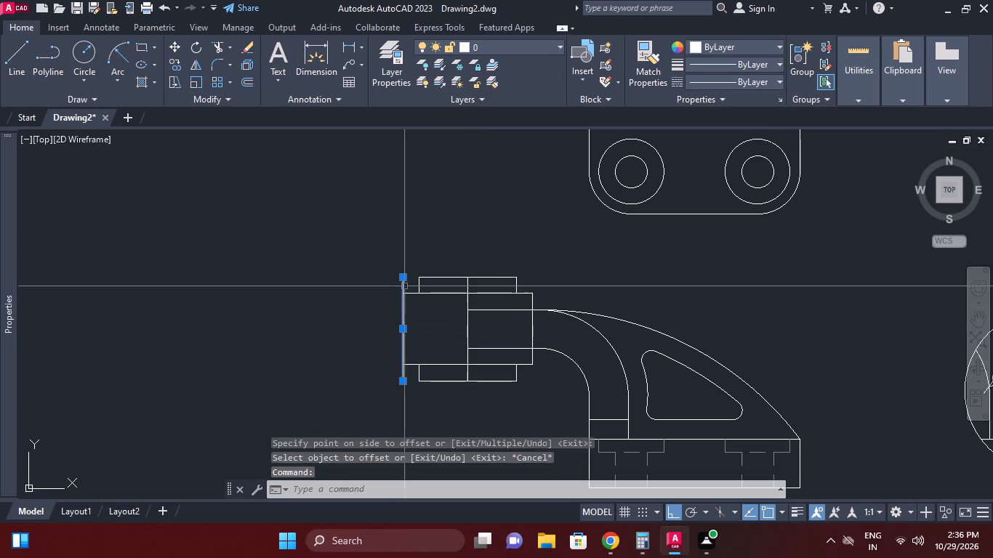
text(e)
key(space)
Offset the boss's vertical centre line 10 mm to each side for the bore edges.
text(o)
key(space)
key(1)
key(0)
key(Return)
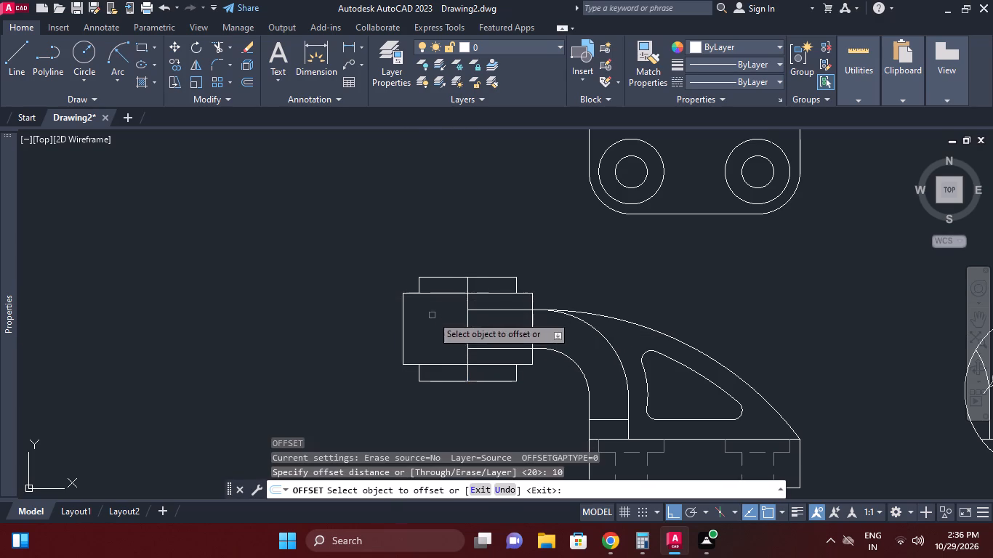
click(466, 336)
click(454, 325)
click(469, 333)
click(507, 328)
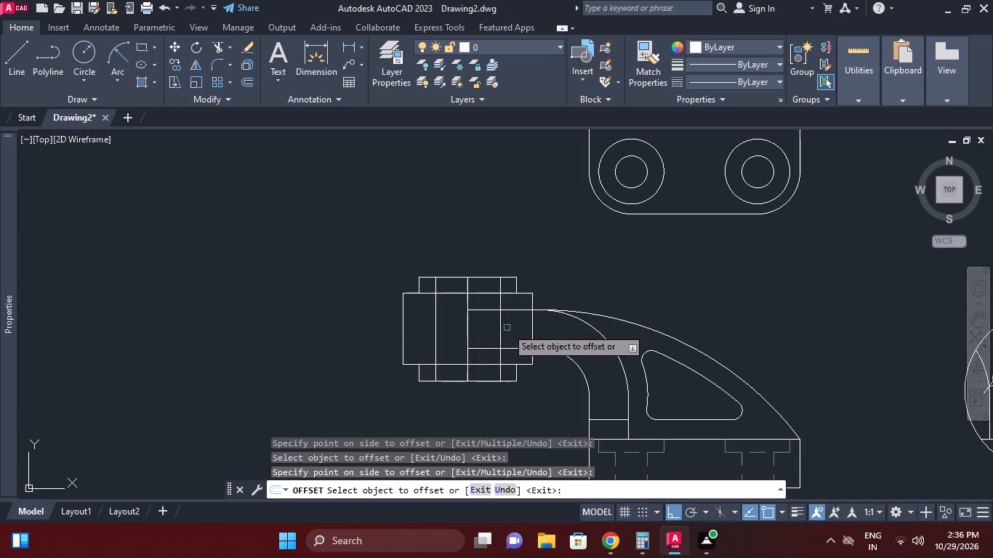
Match the boss's two vertical bore edge lines in the front view to the dashed hidden line in the top view.
right_click(453, 291)
click(469, 301)
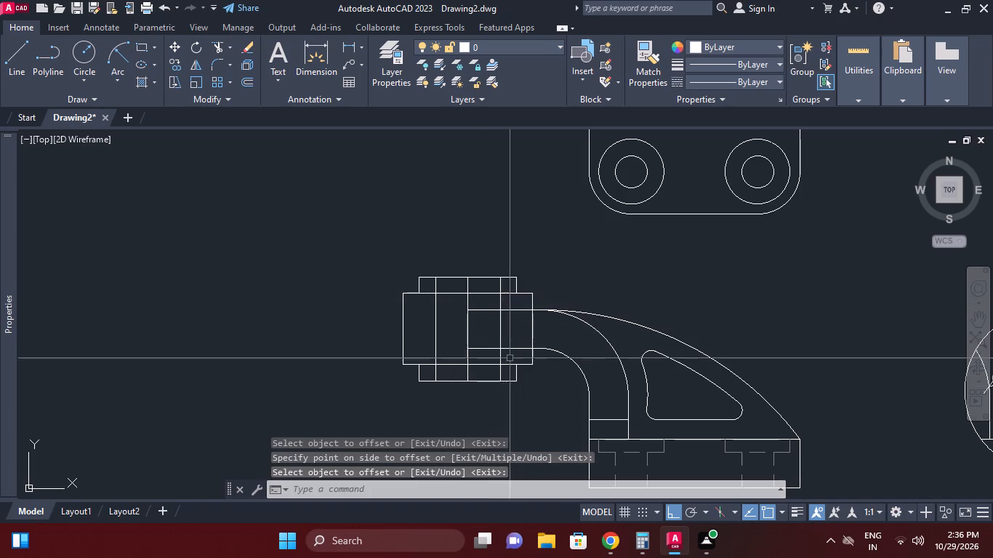
scroll(555, 389, down, 1)
scroll(646, 171, up, 1)
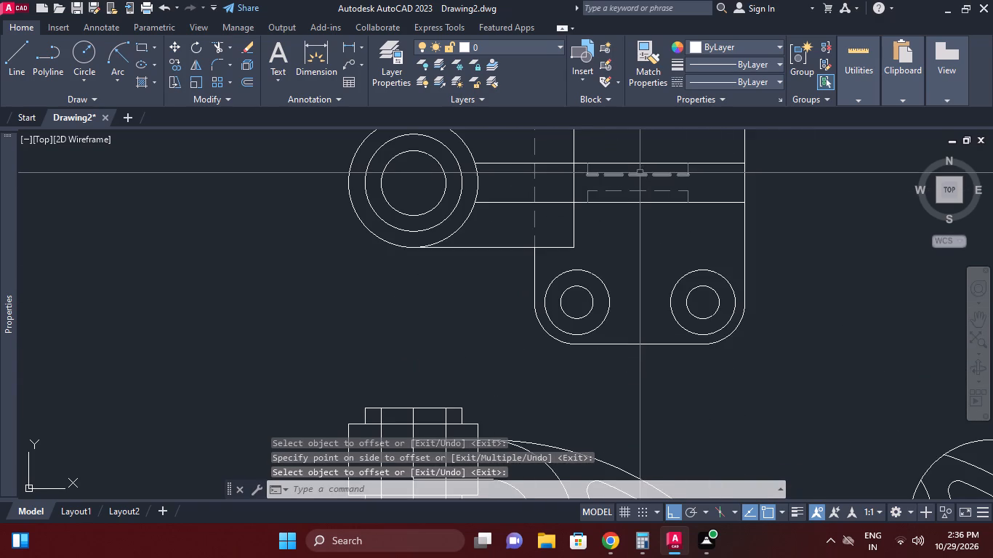
click(640, 173)
click(657, 68)
scroll(614, 158, down, 1)
middle_drag(614, 158, 634, 90)
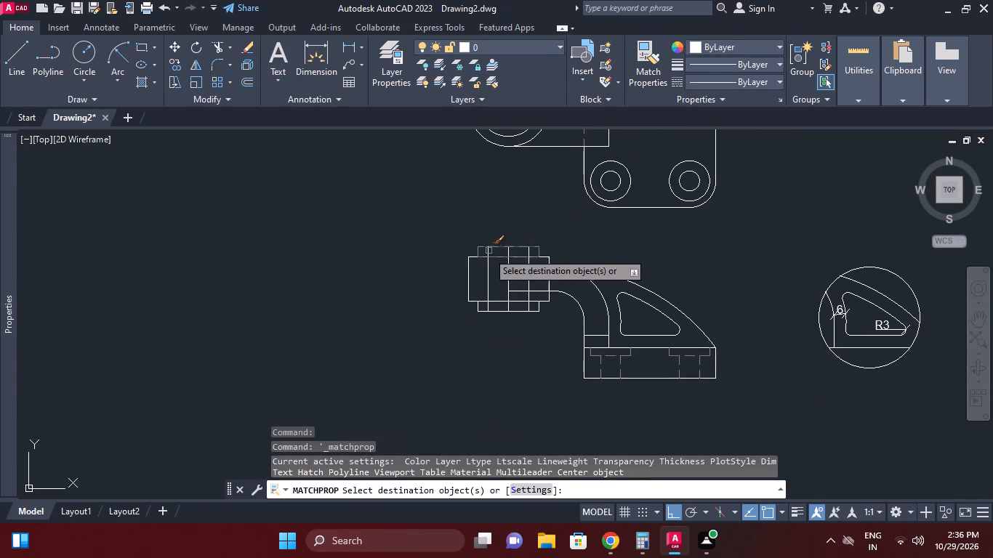
scroll(485, 283, up, 1)
click(496, 267)
click(486, 269)
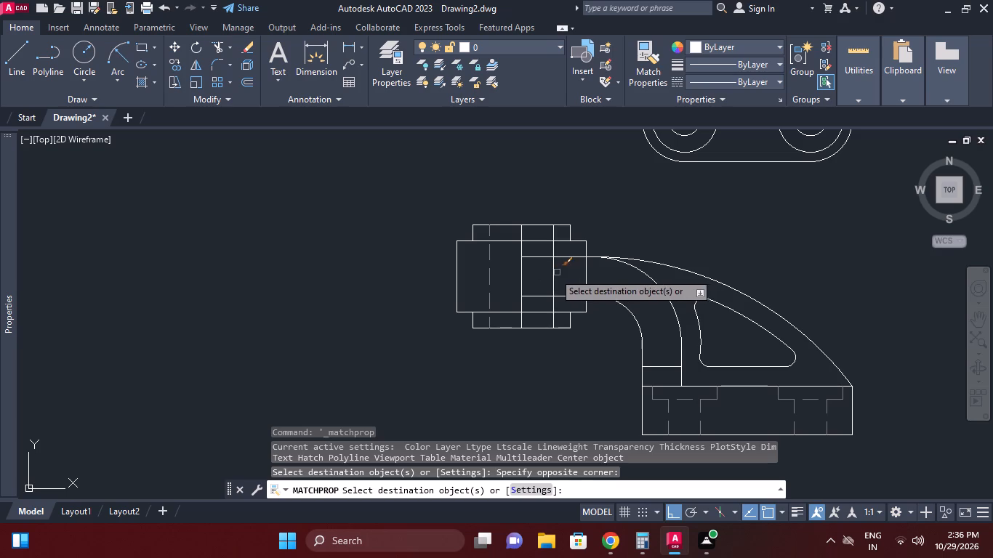
click(555, 272)
right_click(524, 284)
click(559, 296)
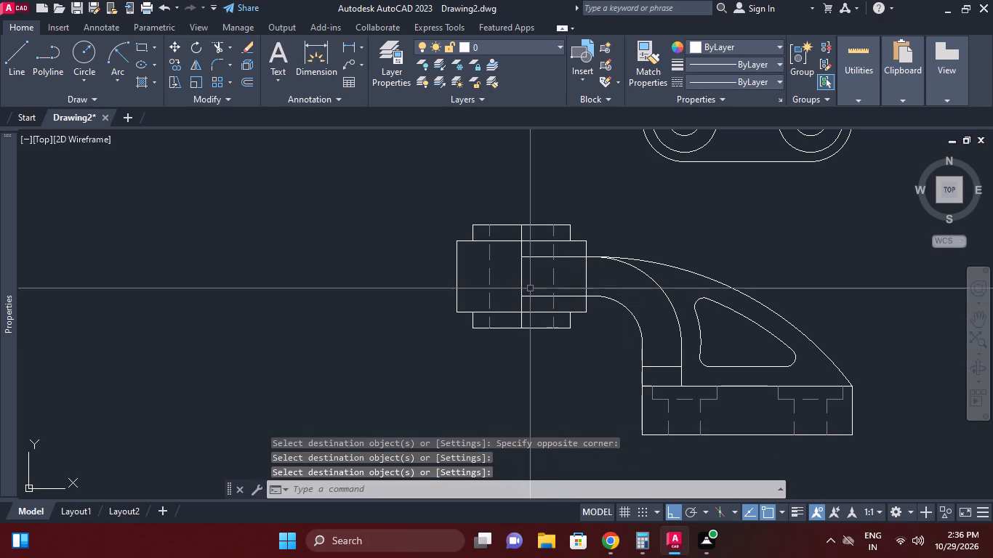
Erase the boss's vertical centre line in the front view.
click(521, 267)
right_click(521, 267)
click(555, 238)
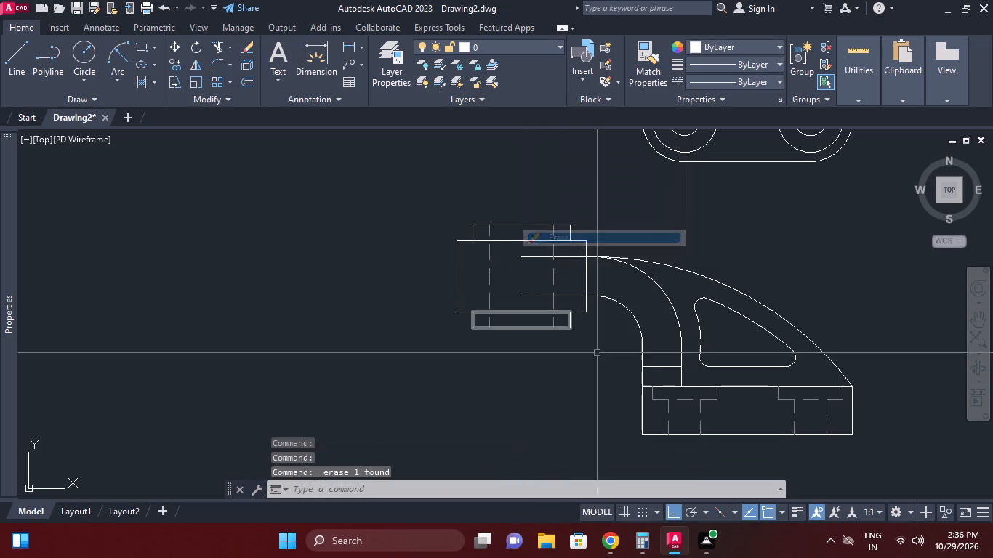
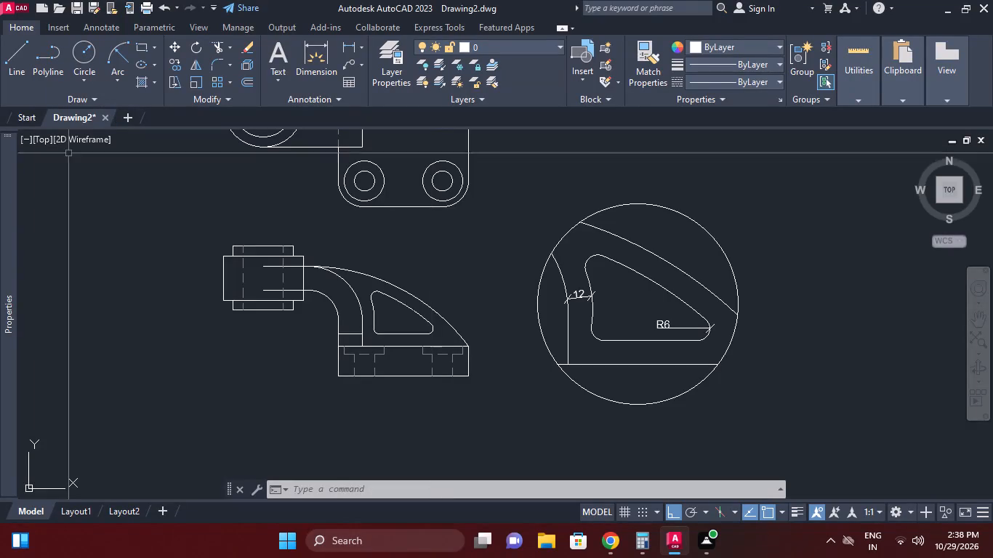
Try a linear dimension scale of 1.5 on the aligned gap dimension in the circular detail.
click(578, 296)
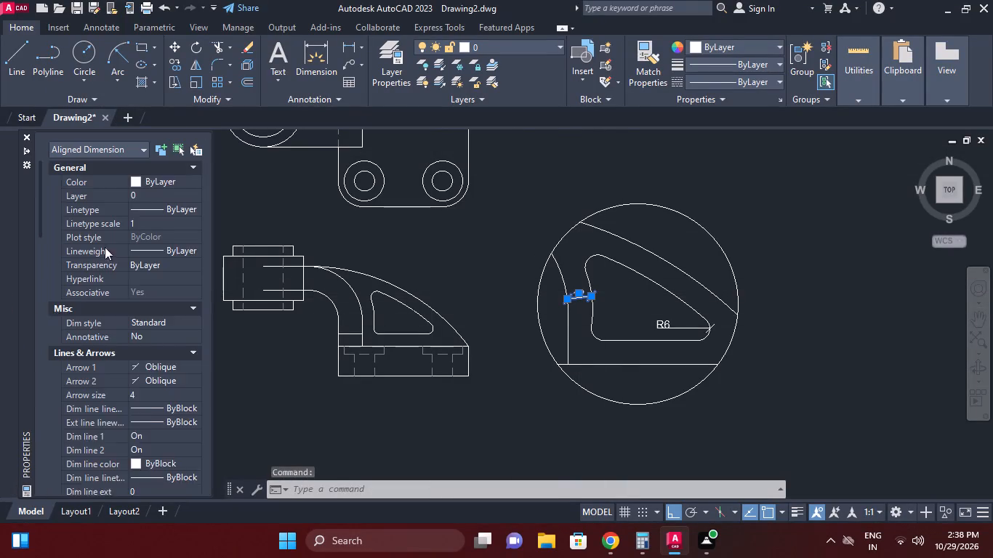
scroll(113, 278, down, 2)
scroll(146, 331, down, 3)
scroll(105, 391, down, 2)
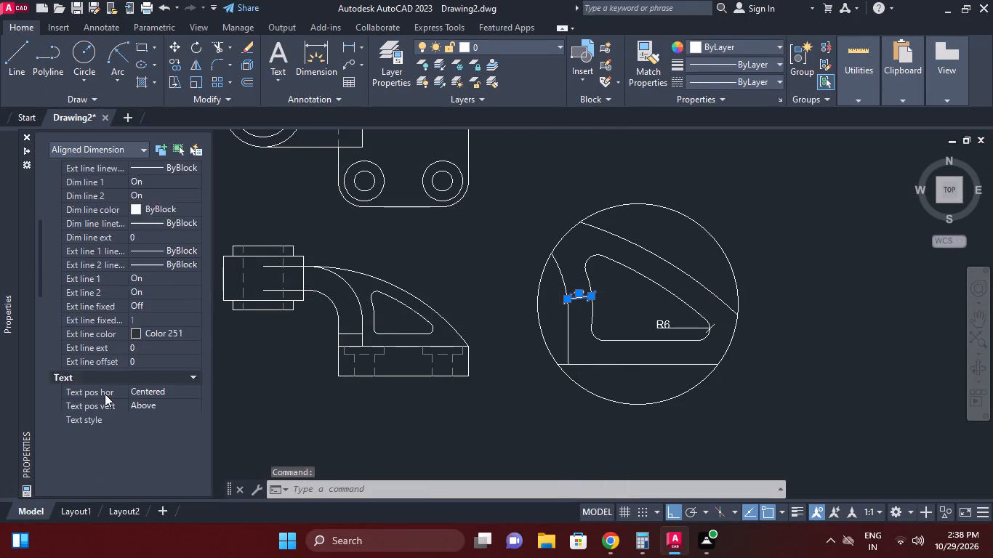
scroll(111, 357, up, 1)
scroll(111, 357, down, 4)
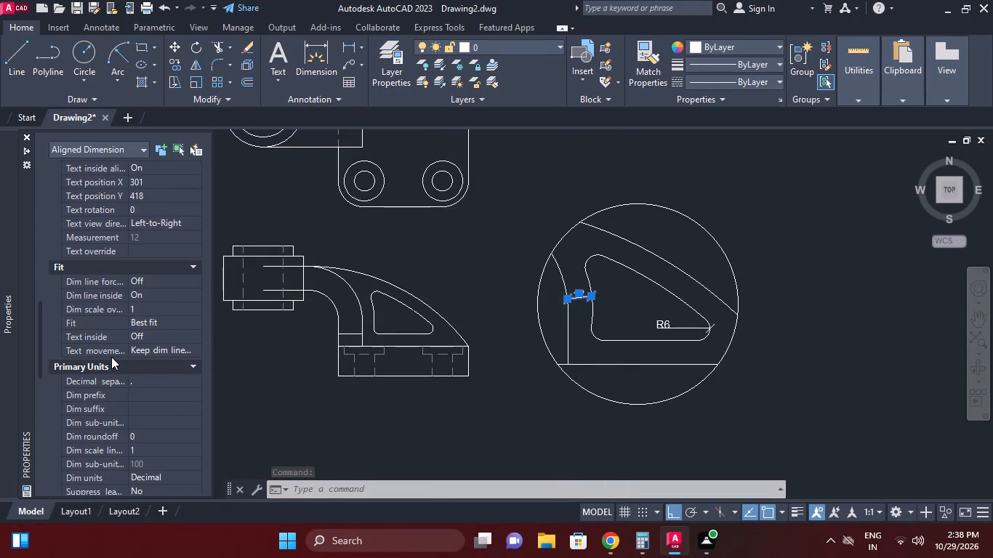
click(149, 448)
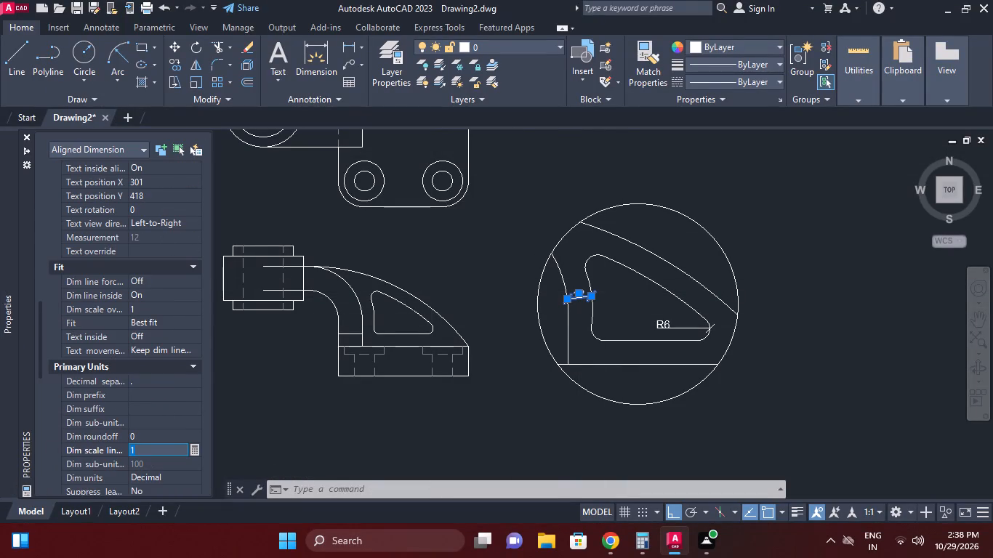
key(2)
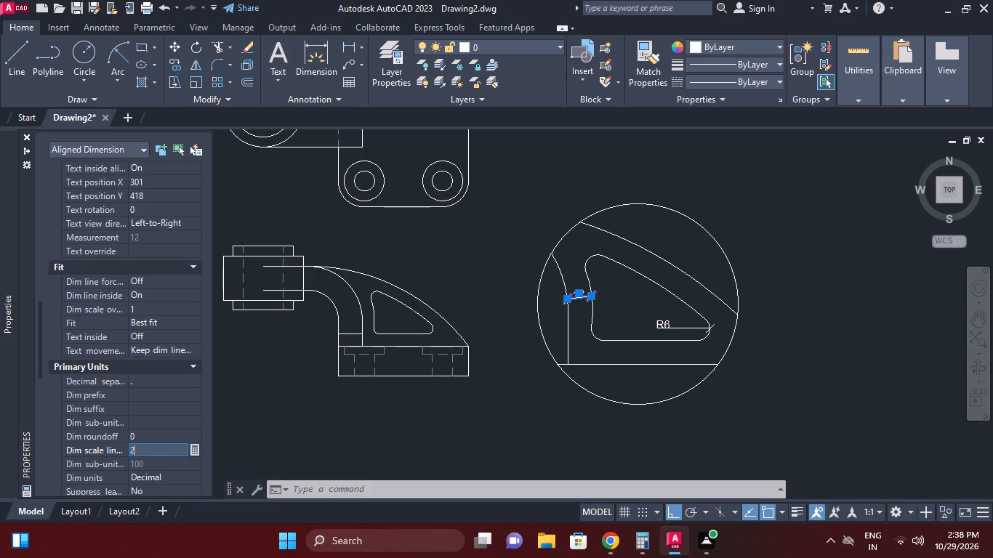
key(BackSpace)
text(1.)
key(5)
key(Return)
Set the linear dimension scale of the detail's aligned gap dimension to 0.5.
scroll(581, 373, up, 3)
scroll(600, 305, down, 1)
middle_drag(600, 312, 600, 397)
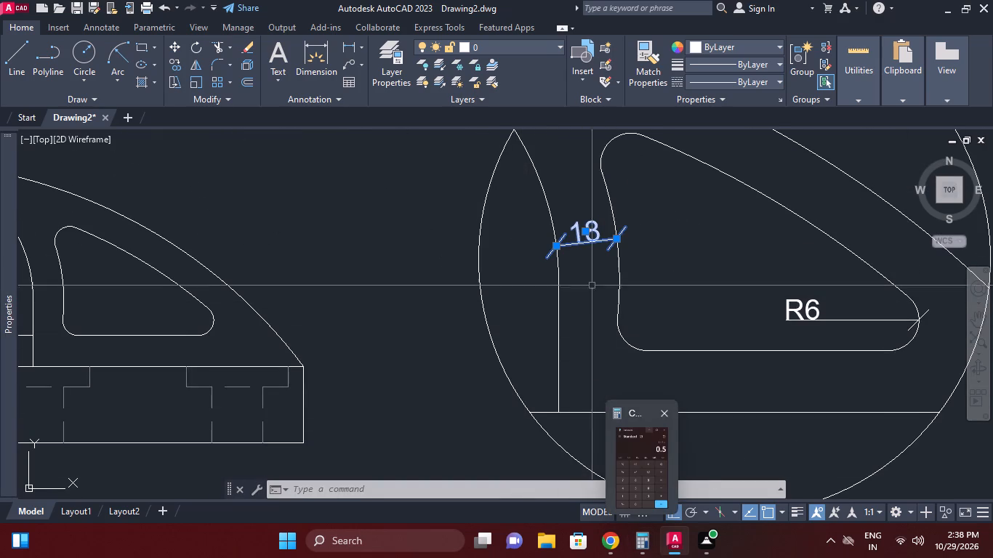
scroll(112, 395, down, 3)
scroll(113, 399, up, 1)
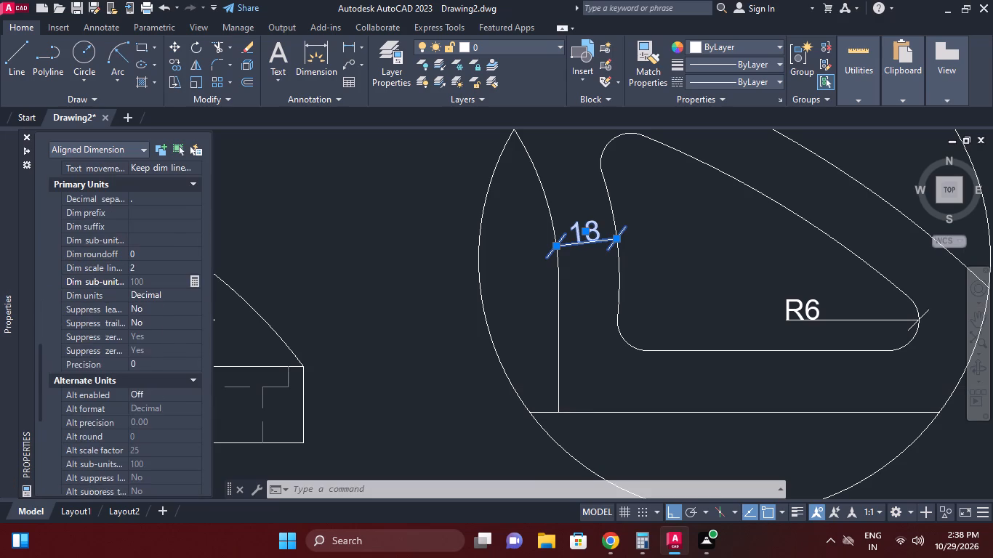
click(154, 264)
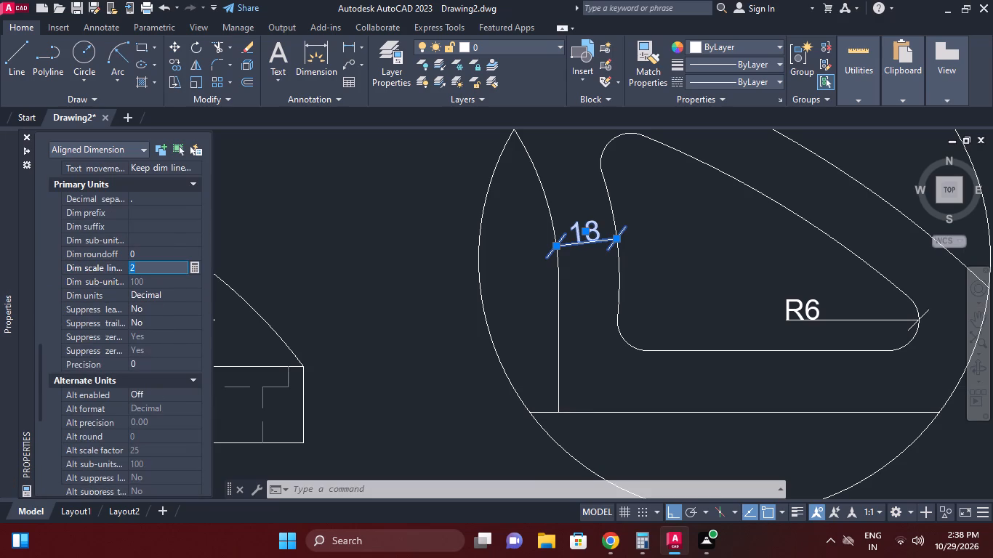
text(.5)
key(Return)
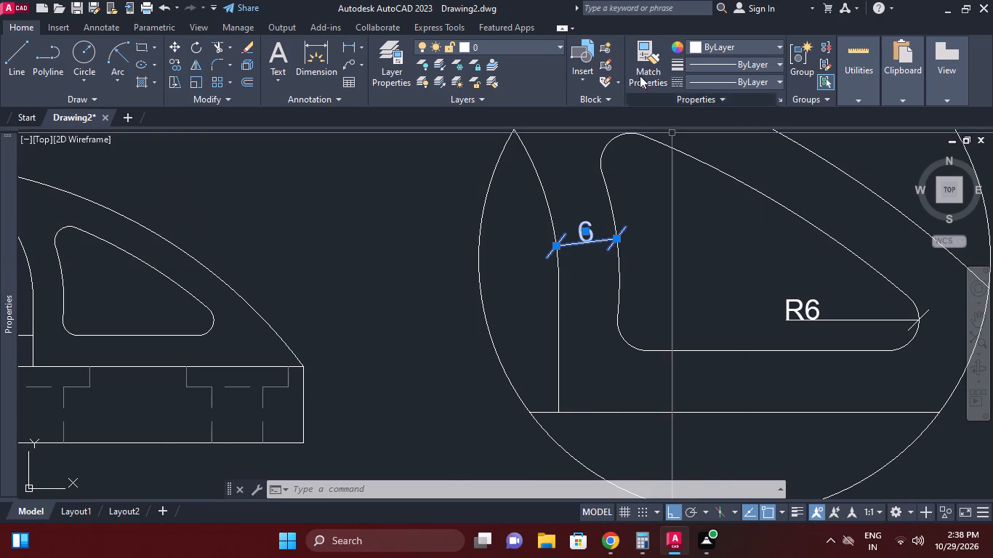
Match the properties of the detail's aligned gap dimension onto the radius dimension of the rib cutout corner.
click(643, 58)
click(795, 301)
right_click(656, 263)
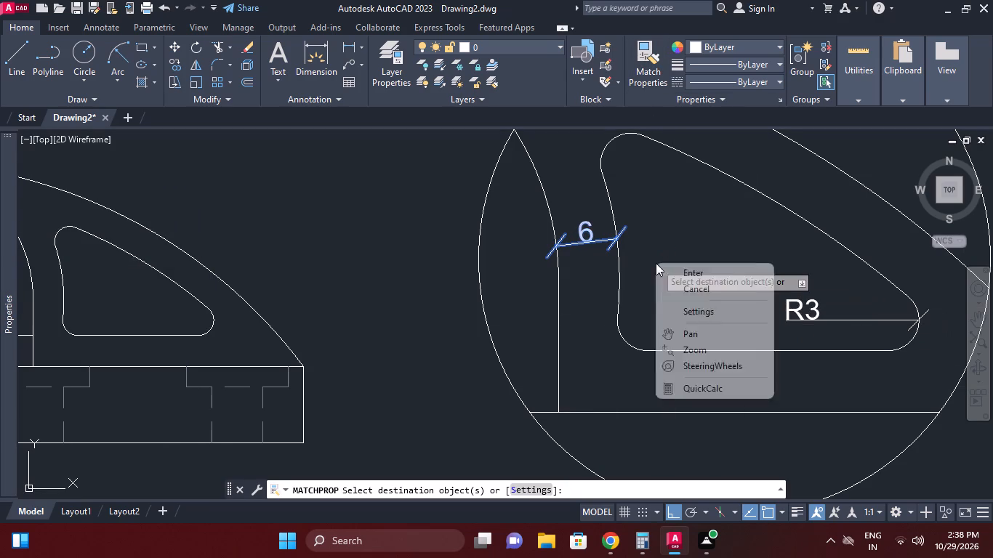
click(676, 271)
scroll(675, 266, down, 3)
key(Escape)
Add a vertical linear dimension for the base plate's overall length in the top view, placed beyond the round boss.
middle_drag(502, 200, 568, 352)
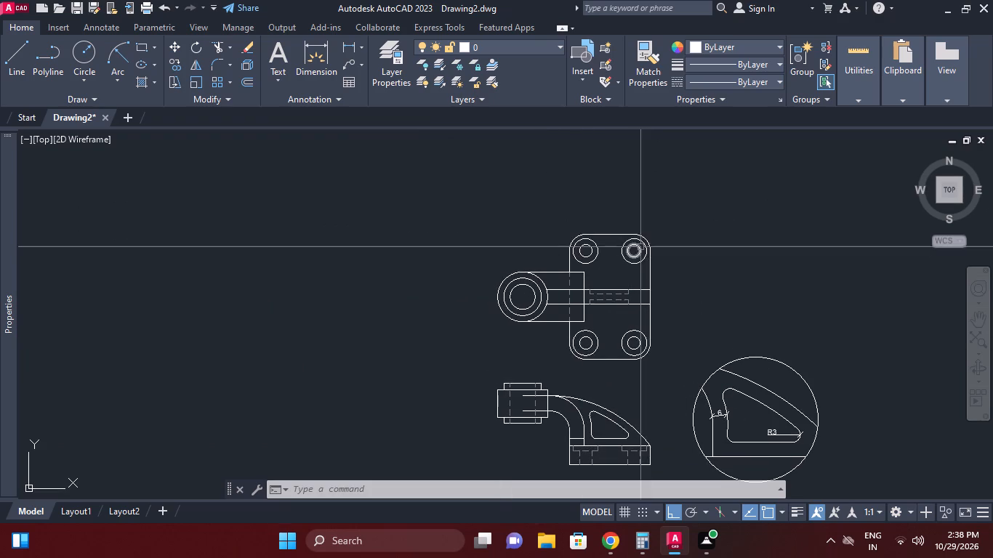
click(347, 48)
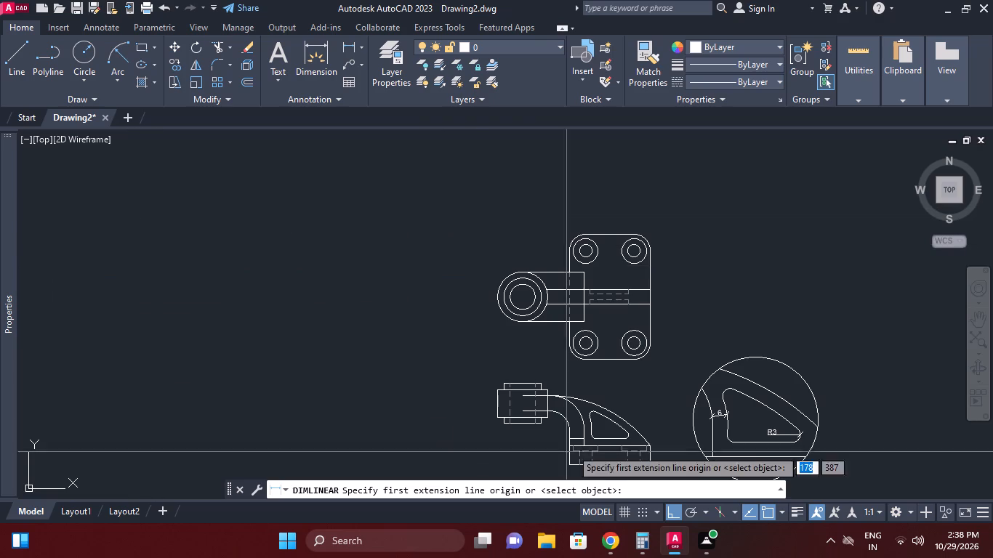
scroll(568, 318, up, 3)
middle_drag(578, 336, 563, 286)
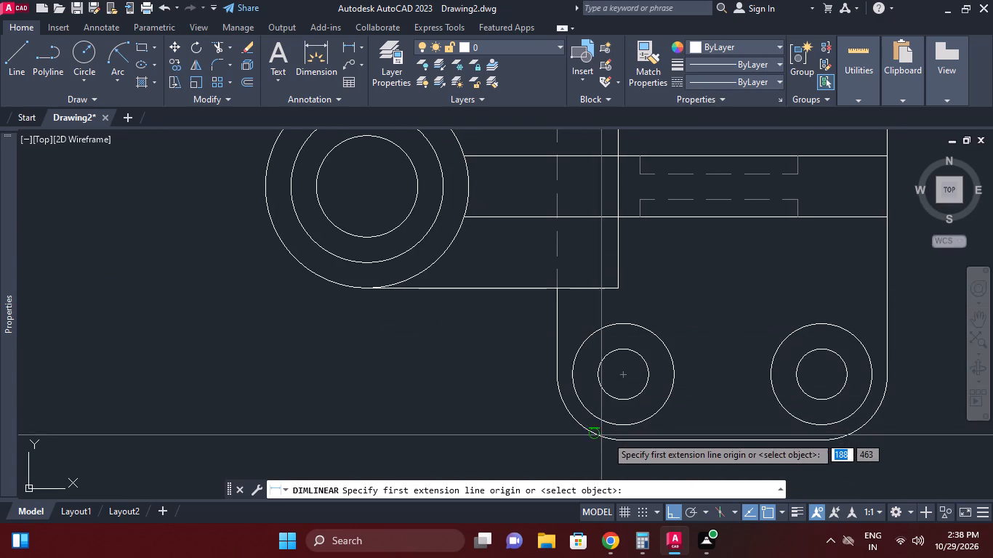
click(620, 440)
middle_drag(641, 160, 627, 370)
scroll(619, 221, down, 1)
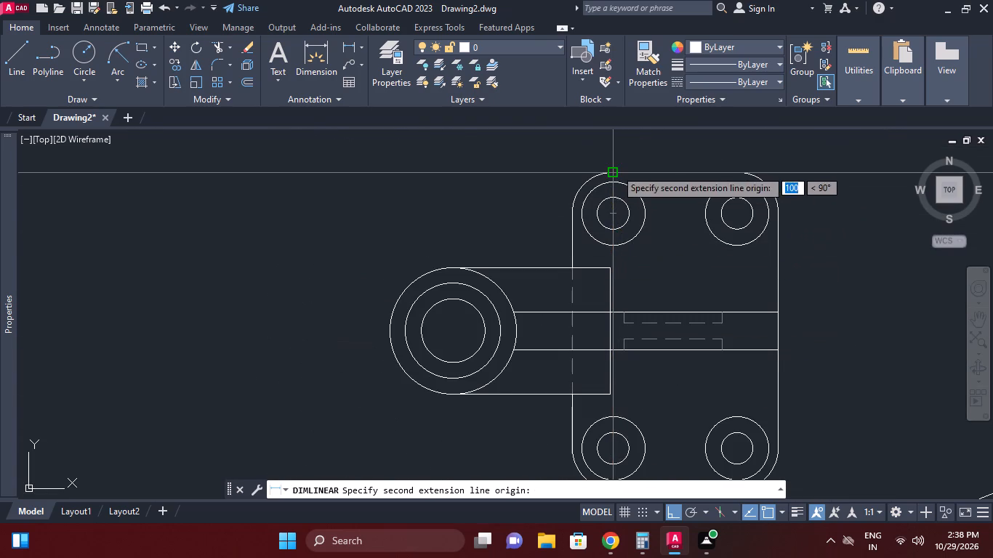
click(615, 169)
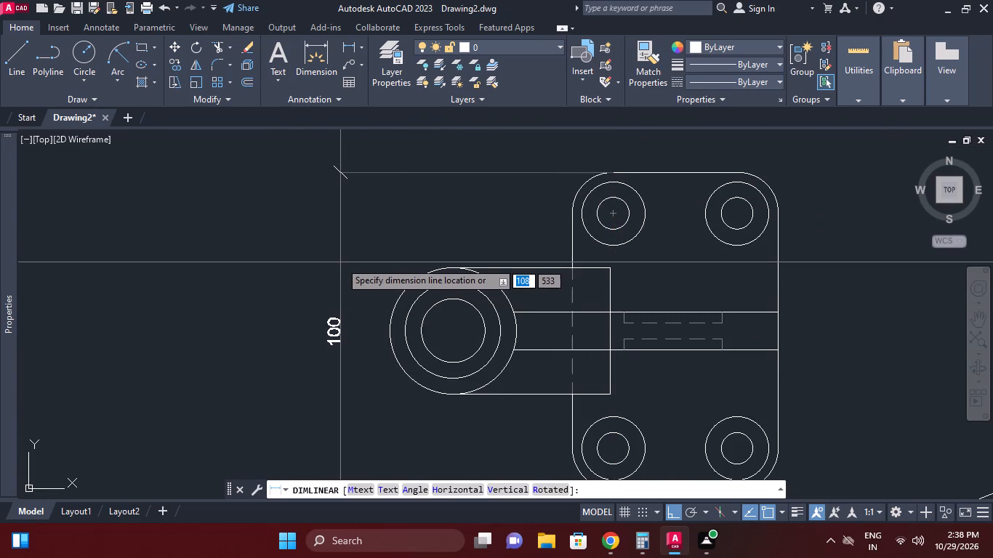
click(340, 261)
Dimension the vertical spacing between the rib cutout's two dashed hidden lines in the top view, placed outside the plate's straight edge.
right_click(430, 267)
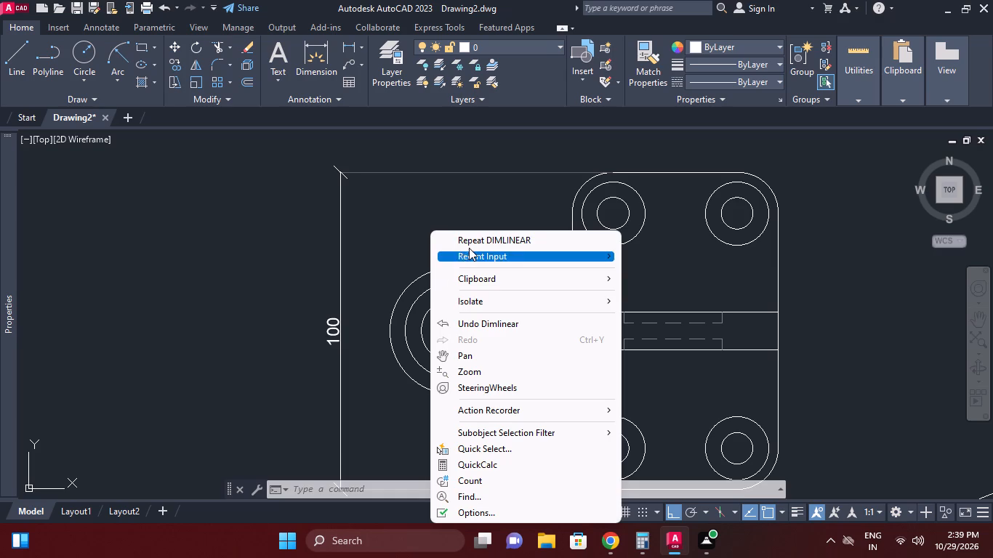
click(469, 247)
middle_drag(608, 318, 549, 287)
scroll(656, 296, up, 1)
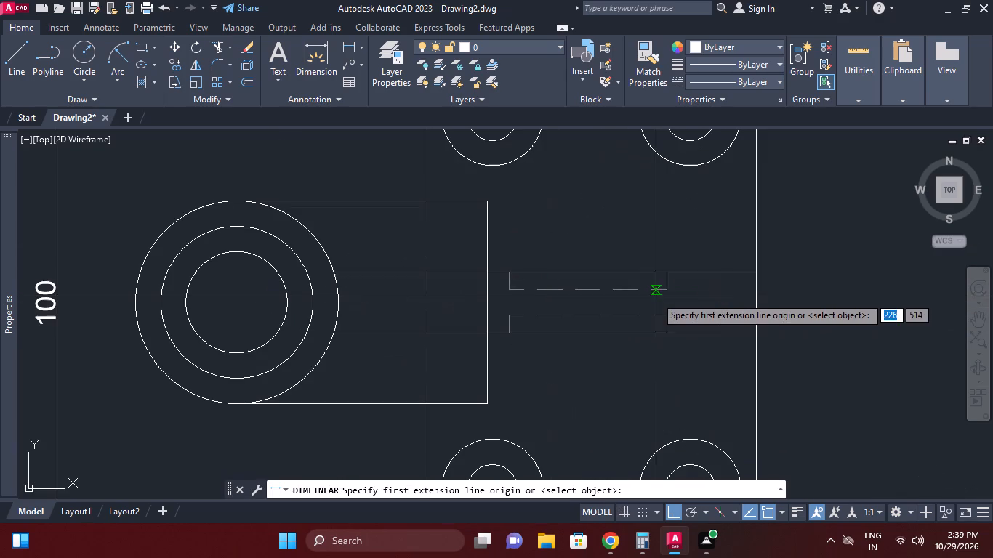
click(666, 292)
click(665, 318)
middle_drag(770, 304, 526, 304)
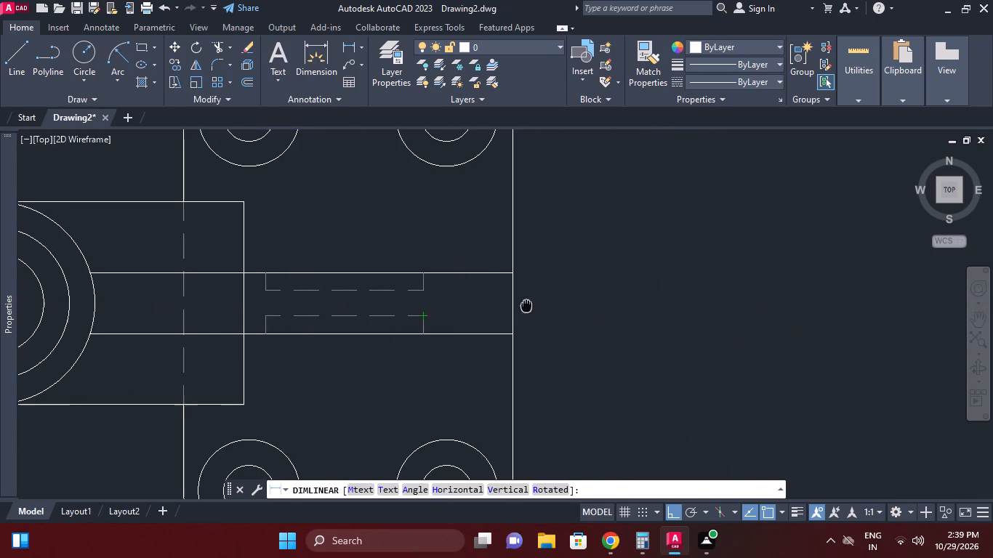
click(607, 307)
Dimension the rib's thickness between its two solid edges in the top view, placed outside the hidden-line spacing dimension.
right_click(657, 289)
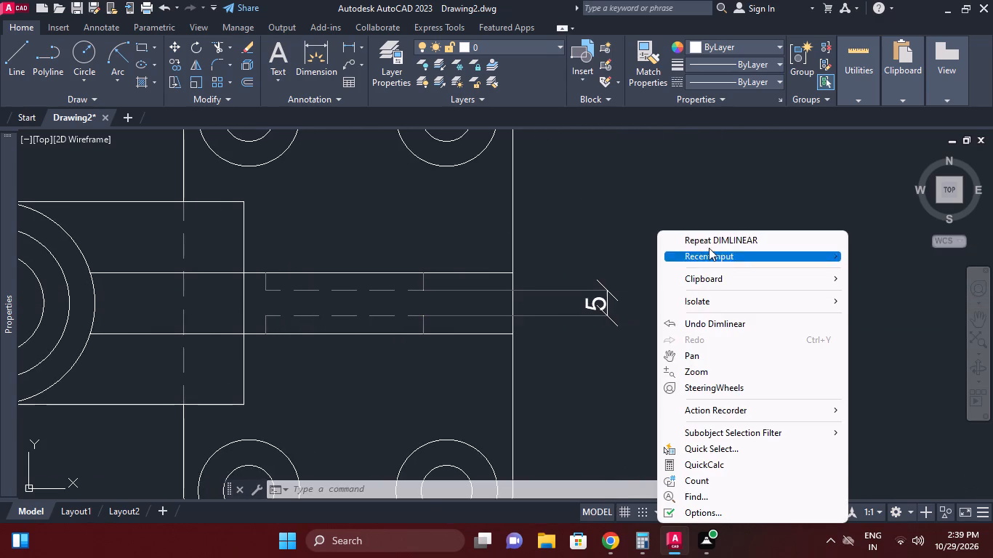
click(710, 244)
click(512, 275)
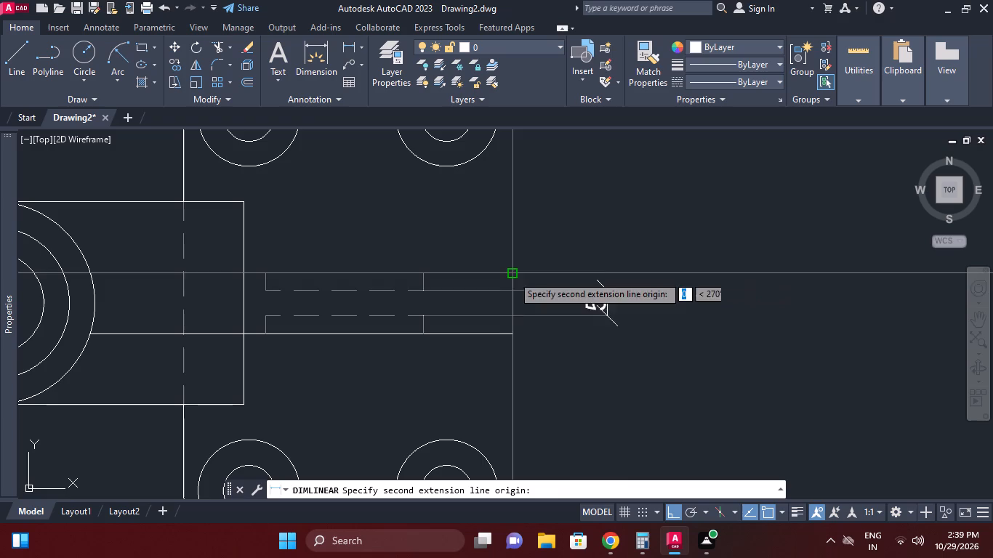
click(511, 332)
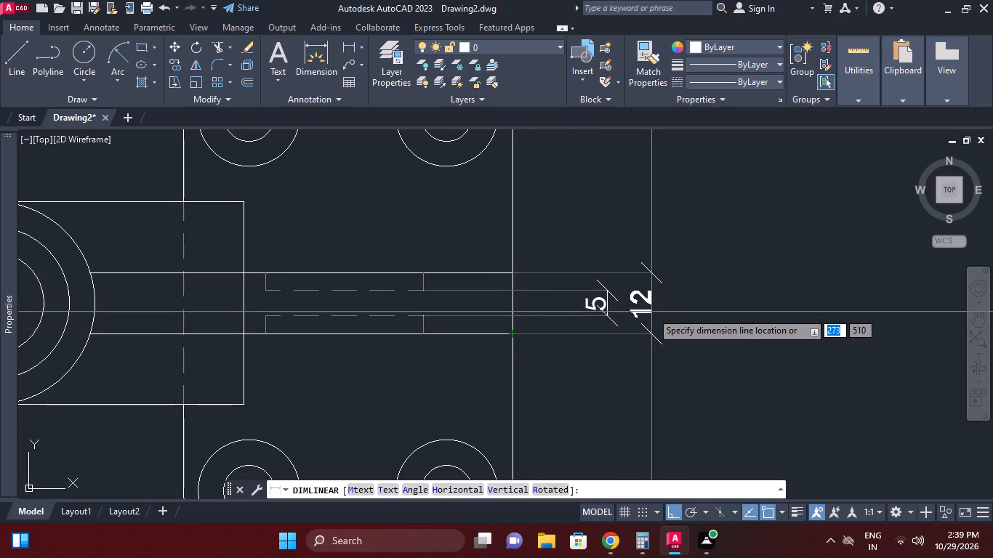
click(654, 313)
Dimension the arm's vertical end line in the top view for the arm's width, placed outside the rib thickness dimension.
right_click(719, 265)
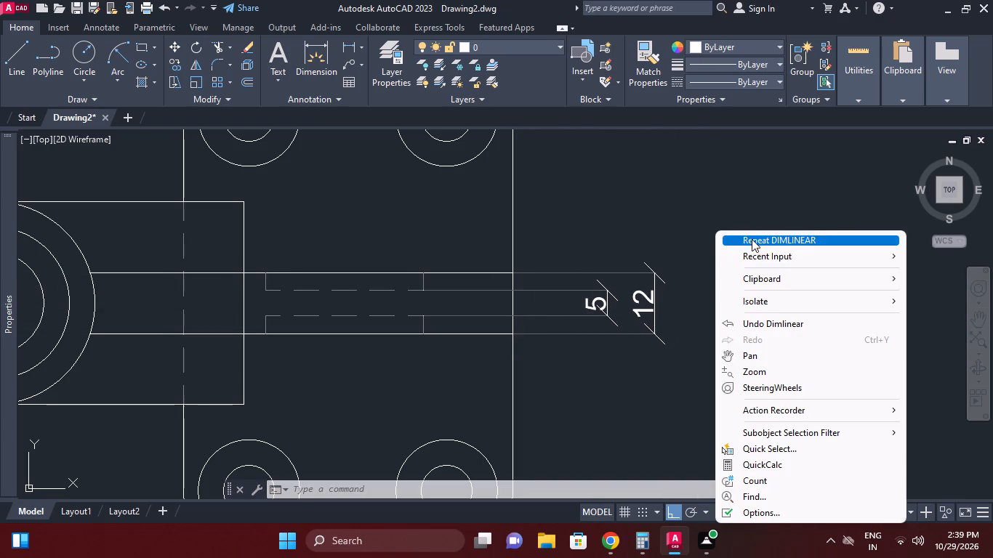
click(752, 239)
right_click(314, 235)
click(241, 227)
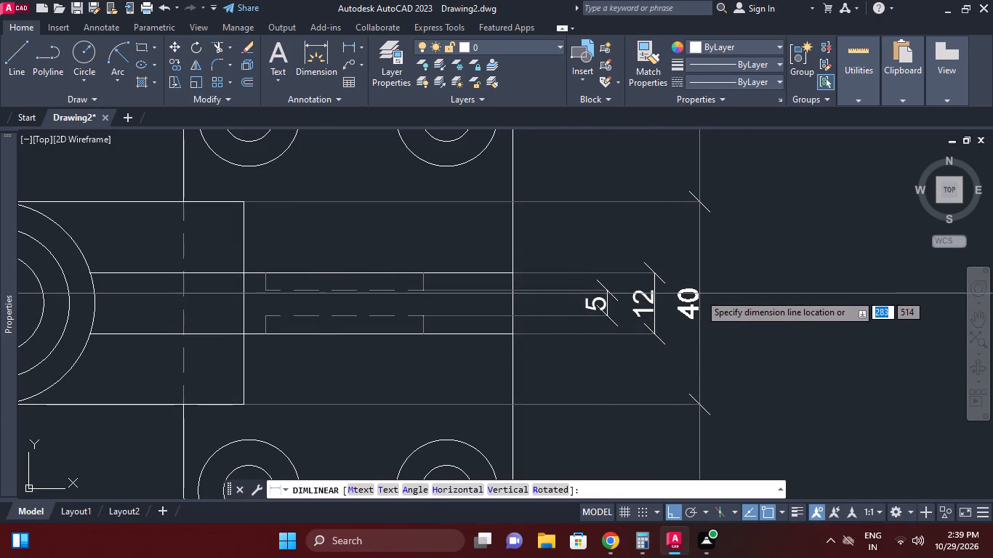
click(699, 294)
Add a horizontal linear dimension for the base plate's width in the top view, placed above the plate.
middle_drag(713, 256, 706, 275)
scroll(706, 275, down, 1)
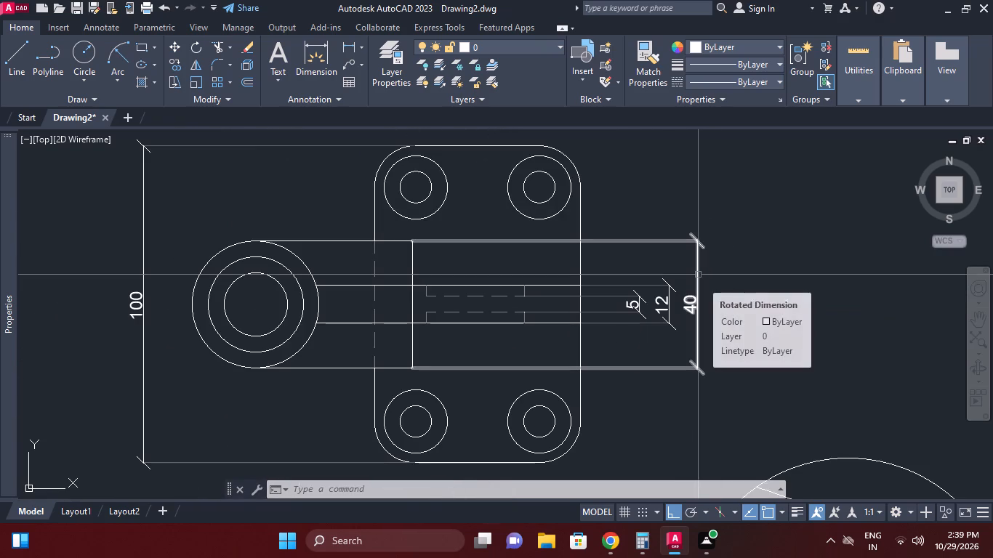
scroll(692, 279, down, 1)
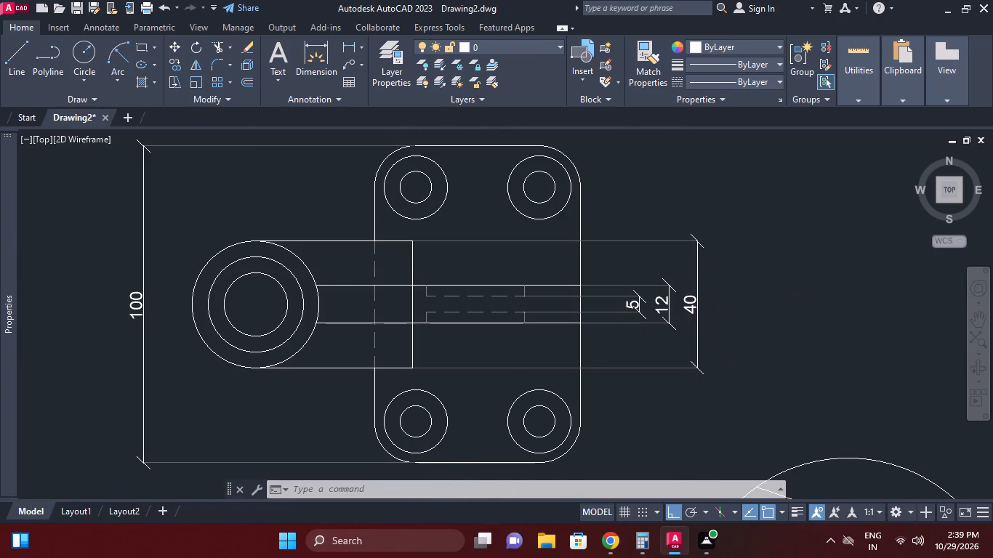
right_click(681, 230)
click(721, 240)
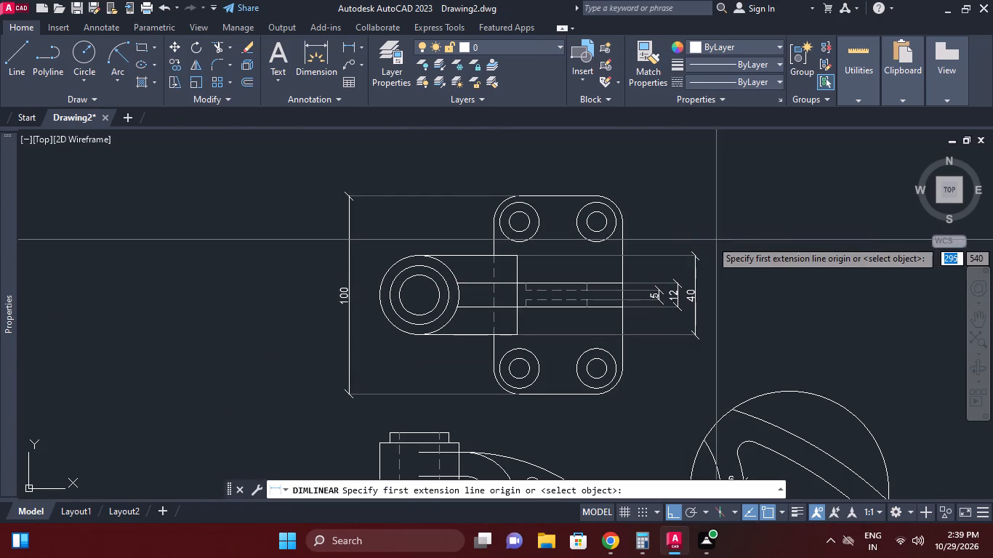
click(489, 219)
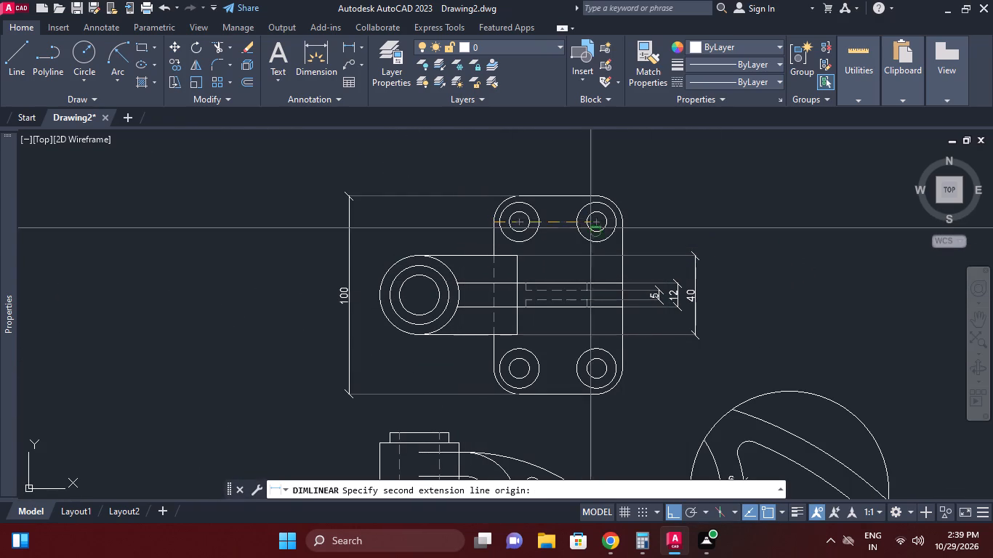
click(626, 218)
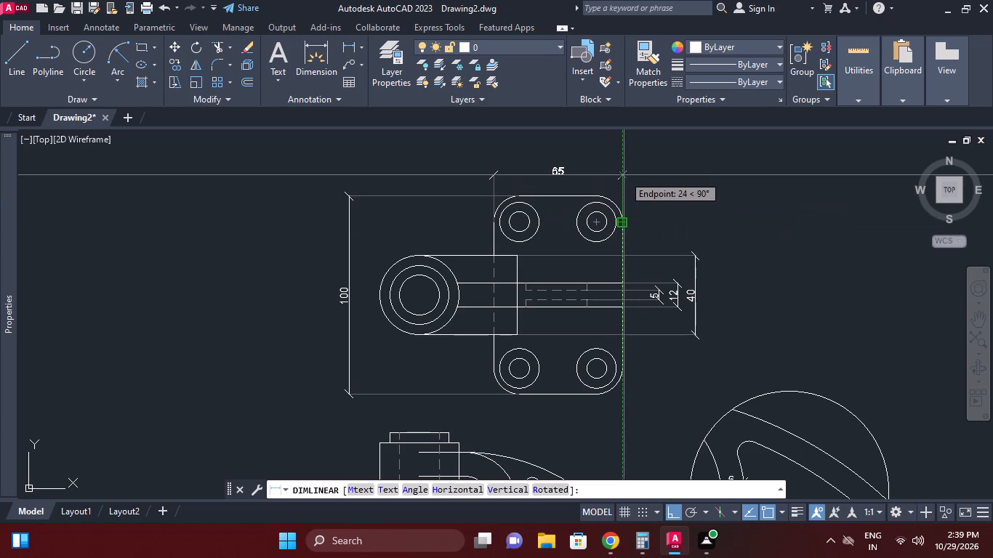
click(624, 171)
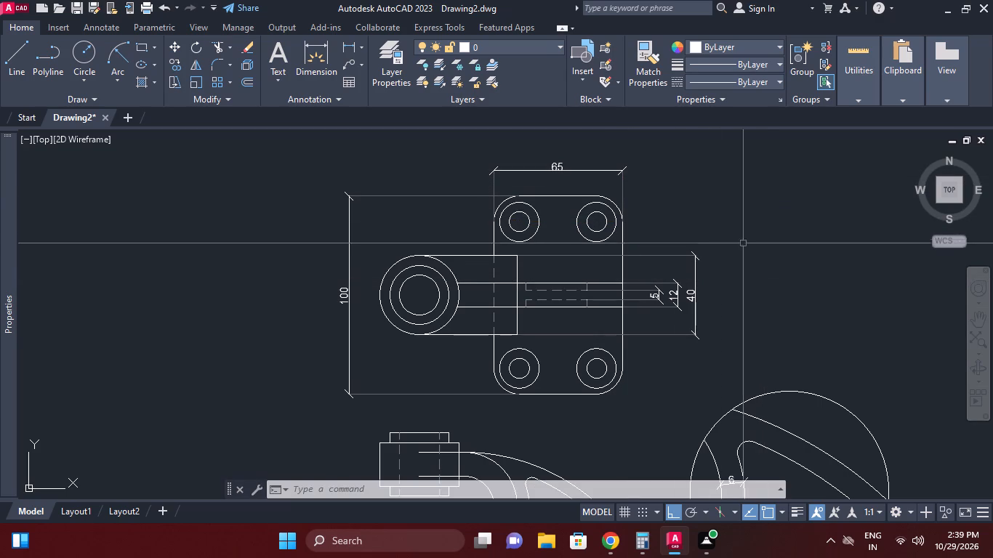
Add a diameter dimension to the upper-right counterbore's outer circle in the top view, with its text outside the plate.
click(360, 49)
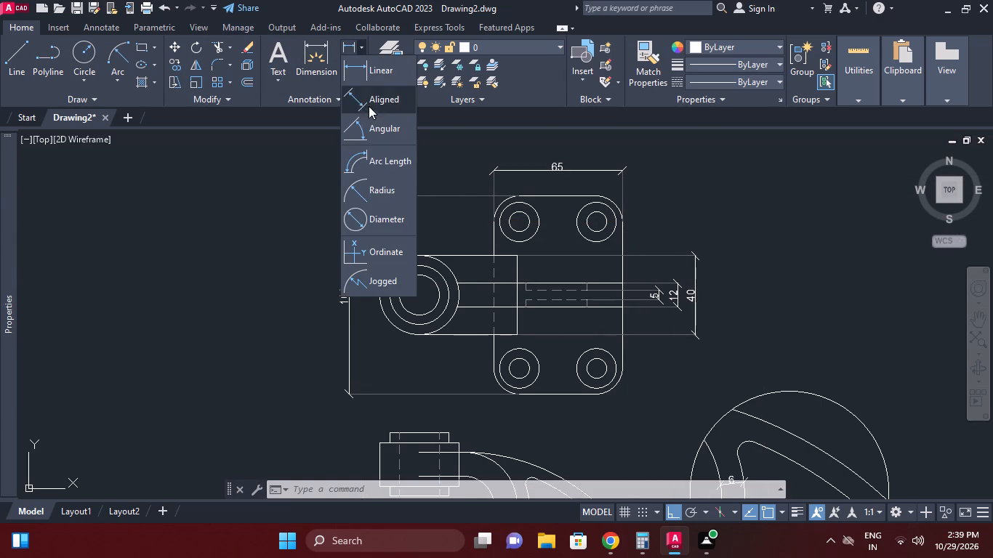
click(374, 217)
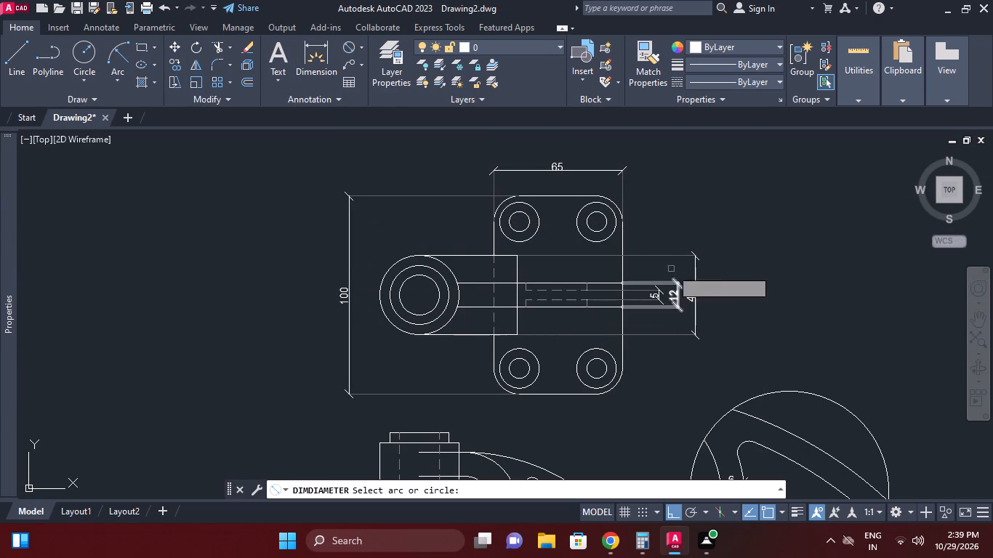
scroll(712, 243, up, 2)
middle_drag(712, 243, 702, 283)
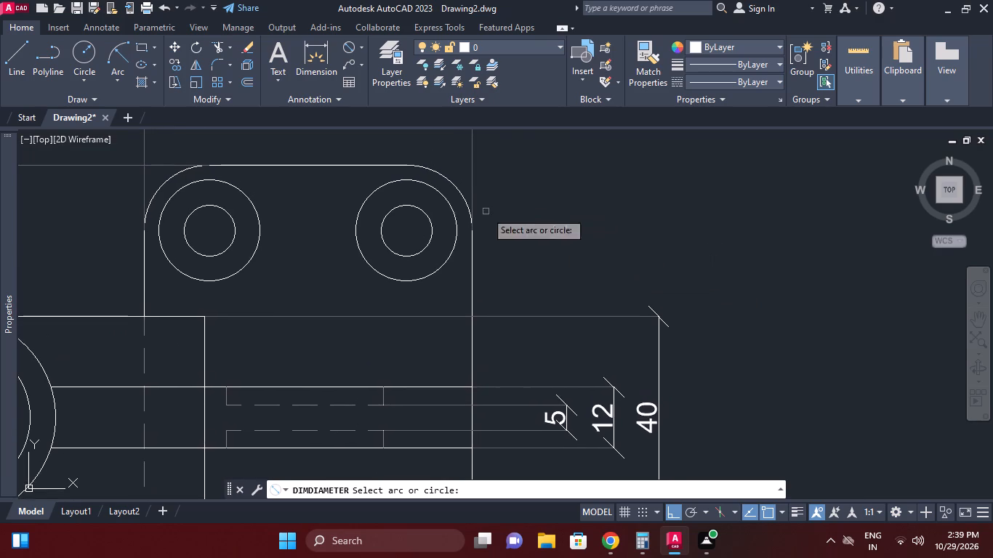
click(454, 211)
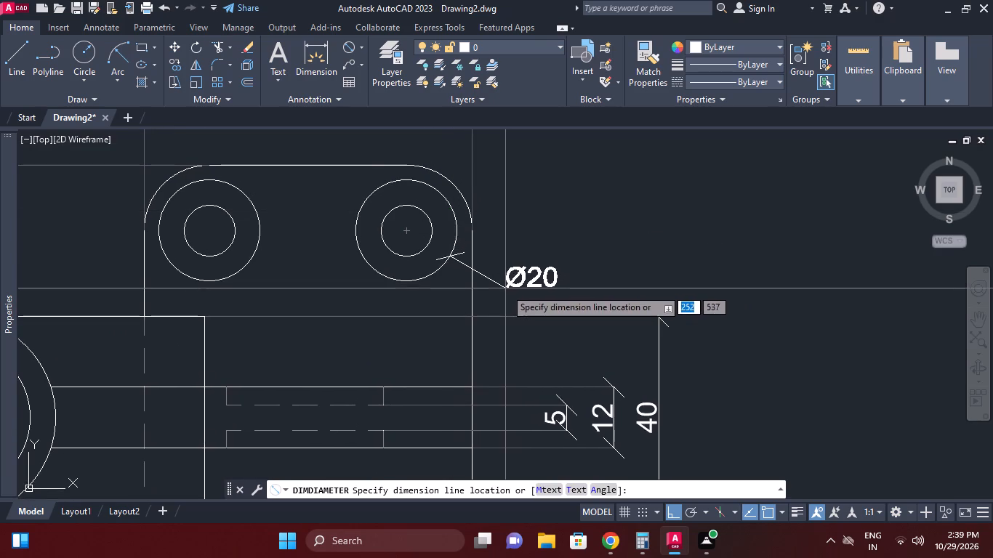
click(505, 288)
Add a diameter dimension to the upper-right hole's inner circle in the top view, with its text above the plate edge.
right_click(564, 212)
click(600, 223)
click(404, 205)
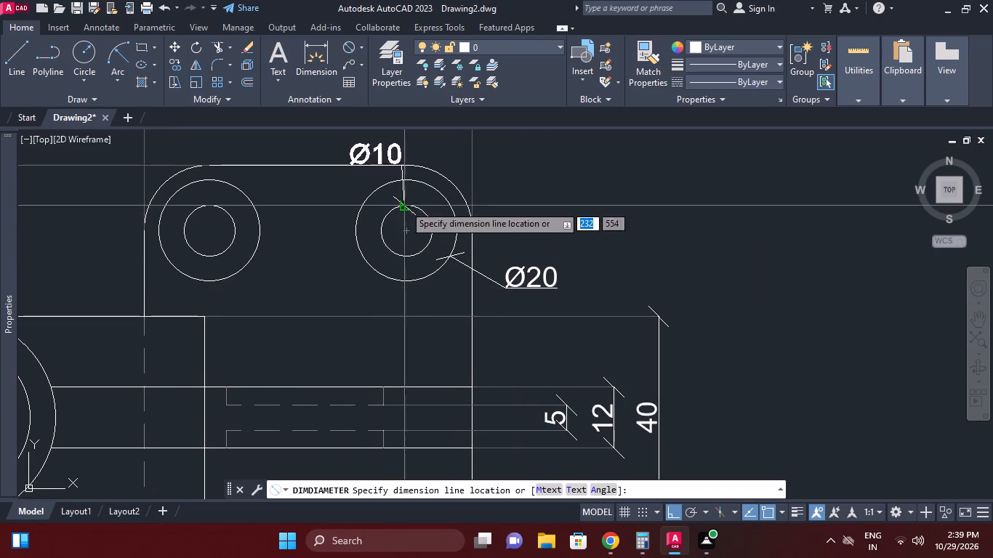
middle_drag(382, 153, 406, 240)
click(391, 230)
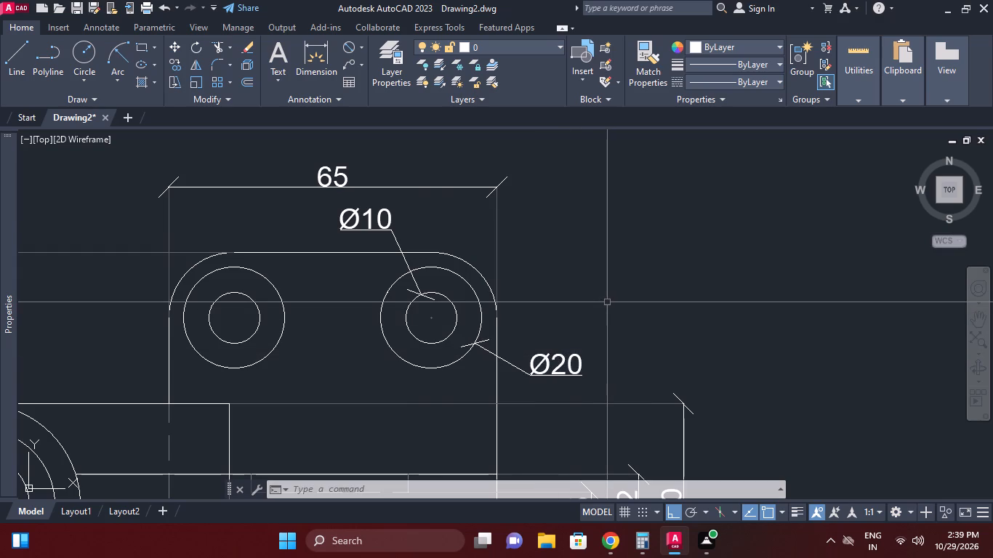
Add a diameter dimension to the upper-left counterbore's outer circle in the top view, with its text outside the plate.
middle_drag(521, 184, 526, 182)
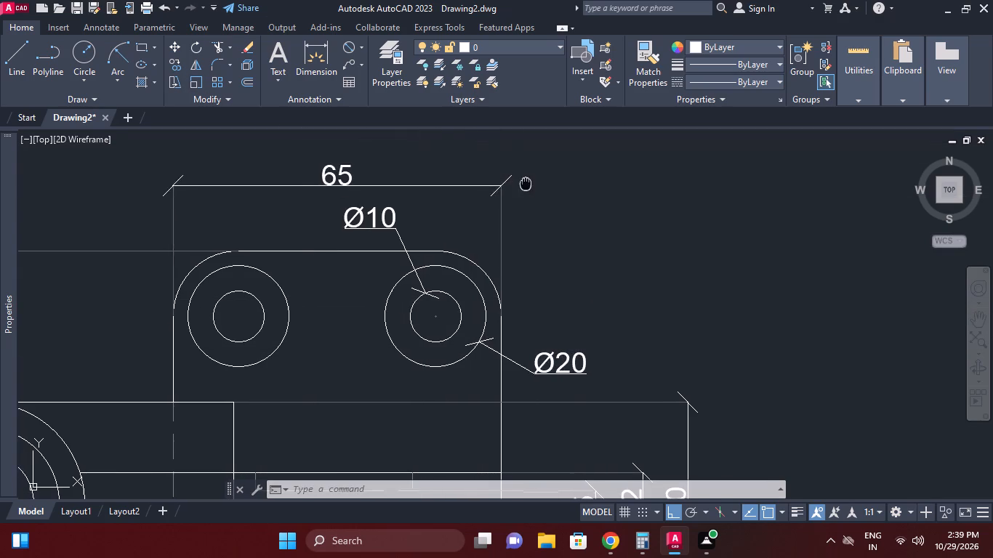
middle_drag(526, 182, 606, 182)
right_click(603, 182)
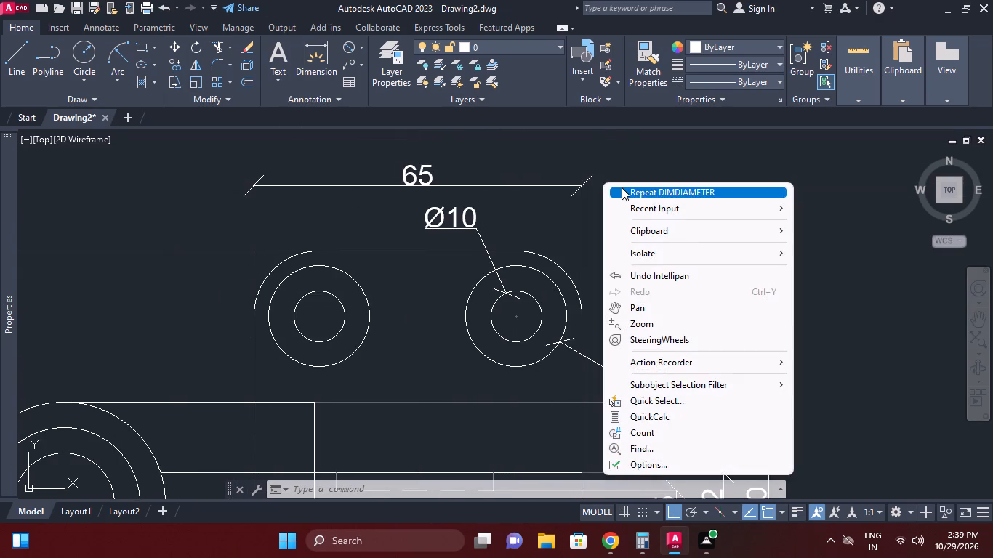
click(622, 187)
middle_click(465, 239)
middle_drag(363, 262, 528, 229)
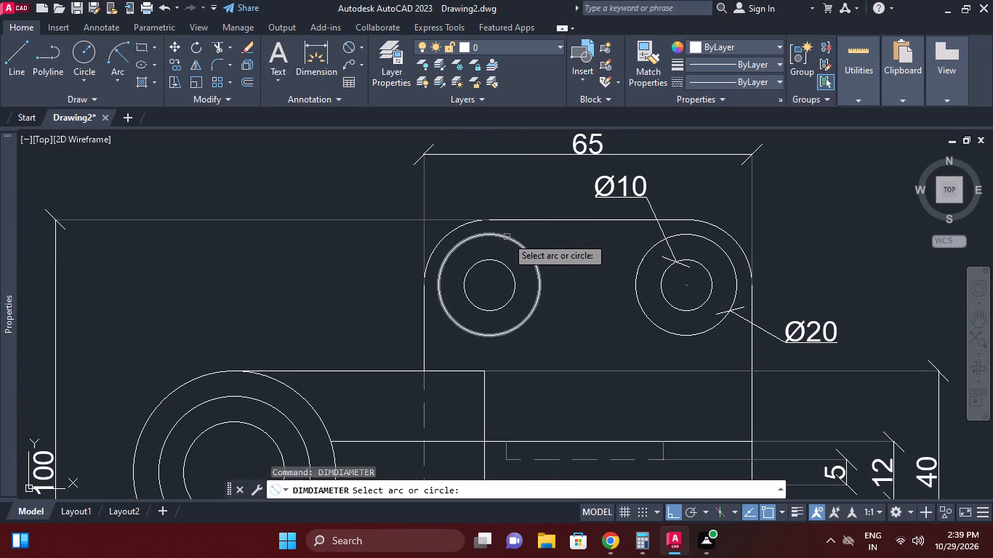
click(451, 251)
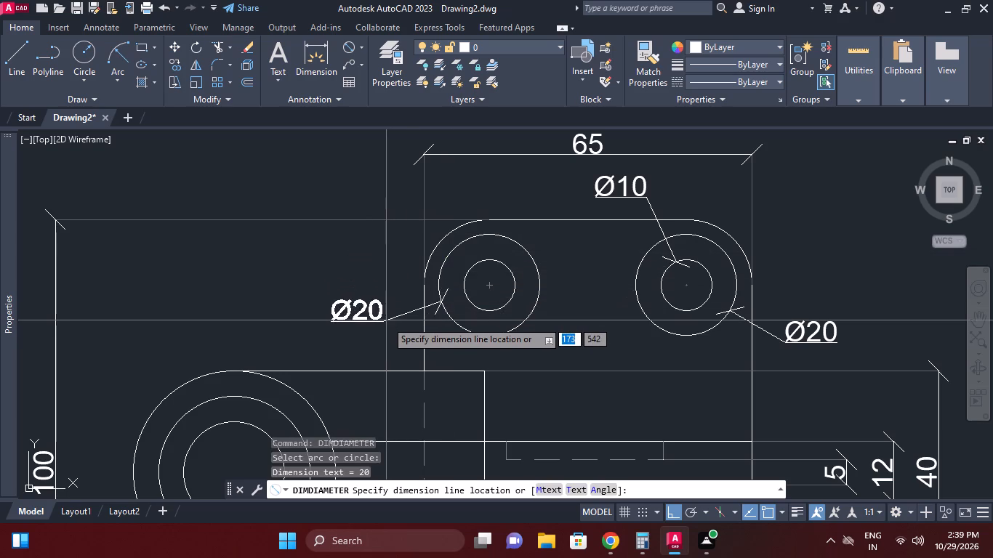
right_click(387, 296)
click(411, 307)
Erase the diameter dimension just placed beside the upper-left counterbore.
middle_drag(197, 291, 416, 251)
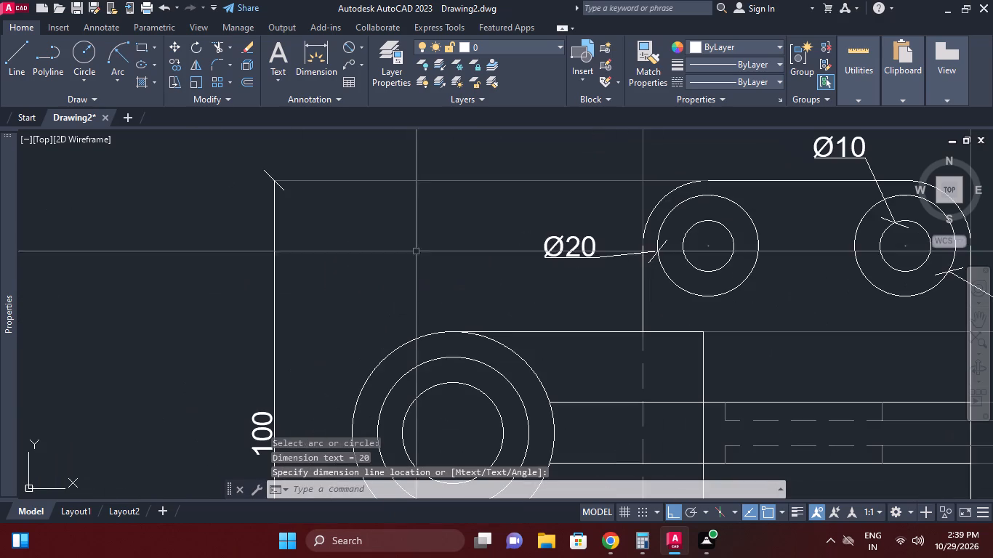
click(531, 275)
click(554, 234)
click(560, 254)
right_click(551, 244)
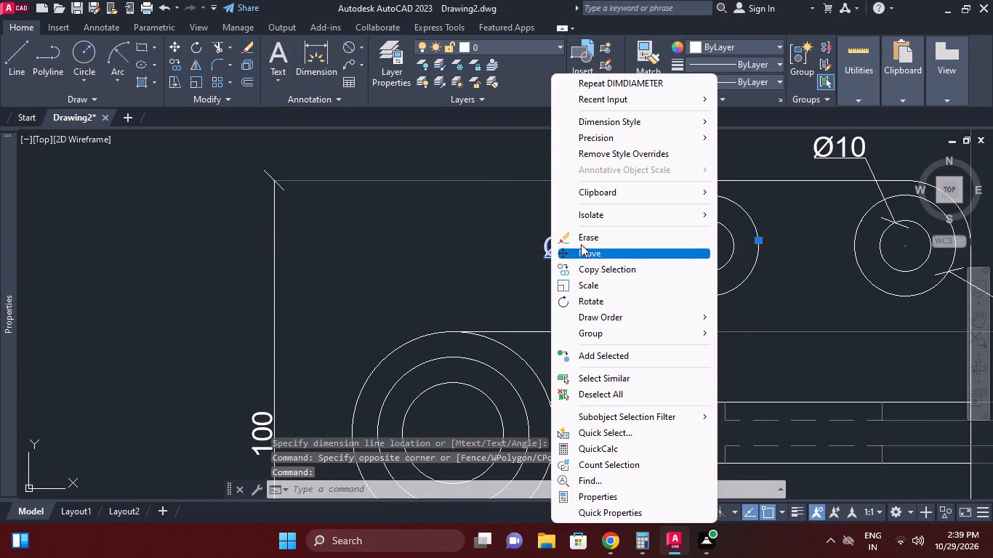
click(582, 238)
Add a diameter dimension to the boss's outermost circle in the top view, with its text above the circle.
right_click(512, 254)
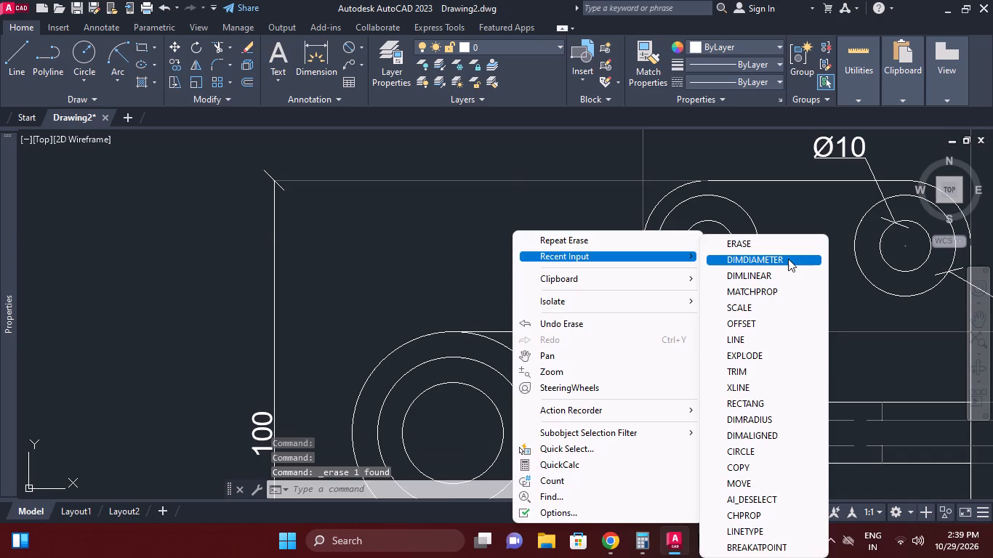
click(788, 259)
middle_drag(603, 281, 654, 208)
scroll(592, 250, up, 1)
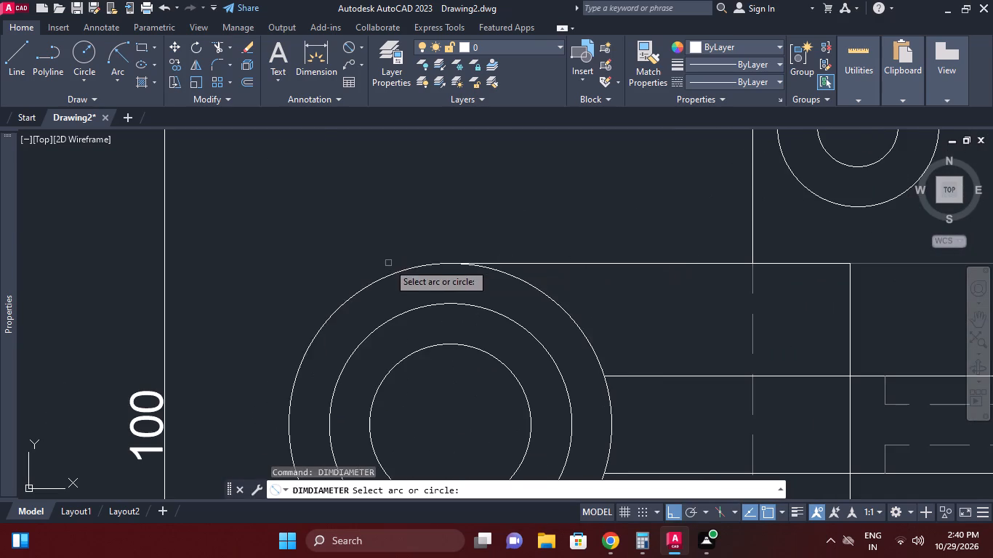
click(395, 272)
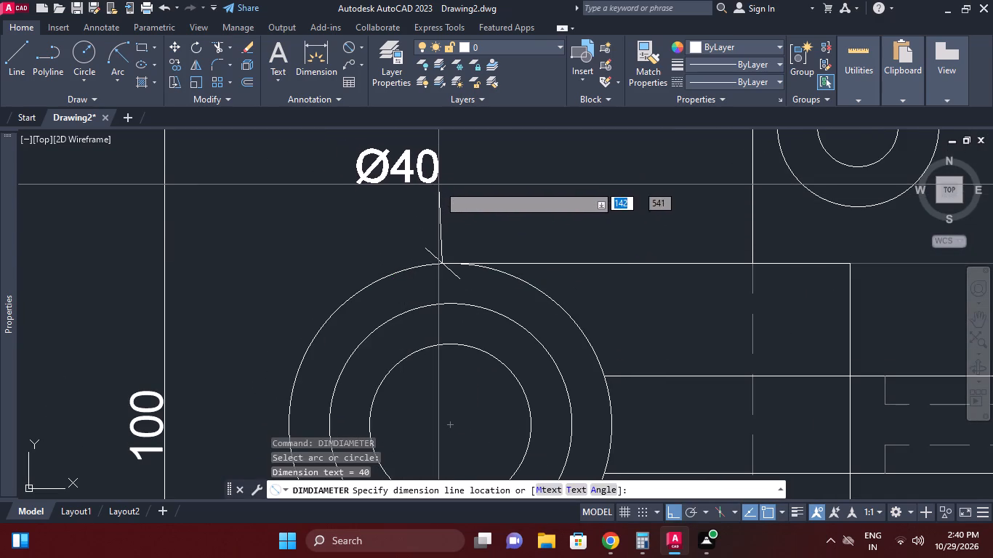
click(438, 185)
Add a diameter dimension to the boss's middle circle, with its text outside the boss, below and left of the outermost circle's dimension text.
right_click(515, 201)
click(547, 210)
click(423, 308)
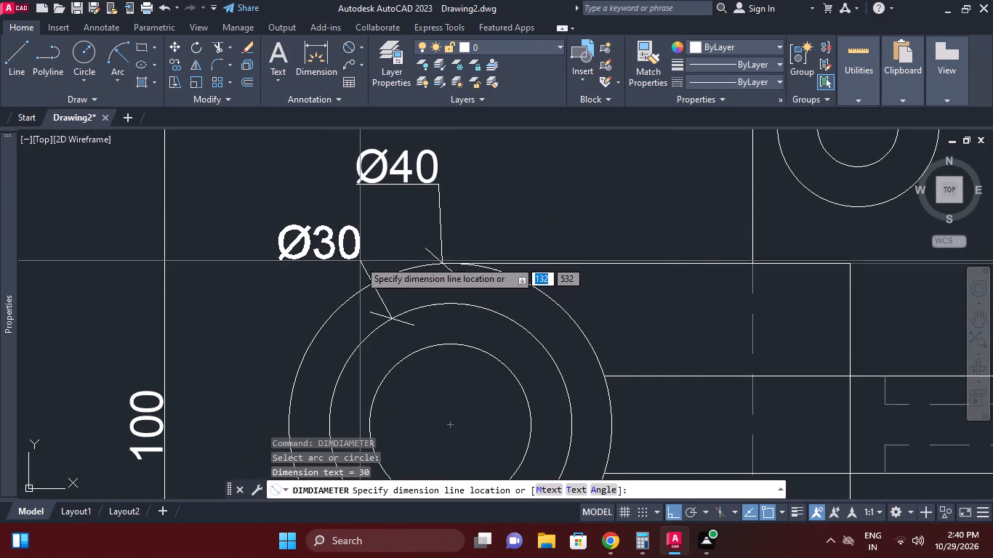
click(357, 256)
Add a diameter dimension to the boss's innermost circle, with its text outside the boss below the middle circle's dimension text.
middle_drag(439, 291, 516, 236)
right_click(568, 203)
click(601, 210)
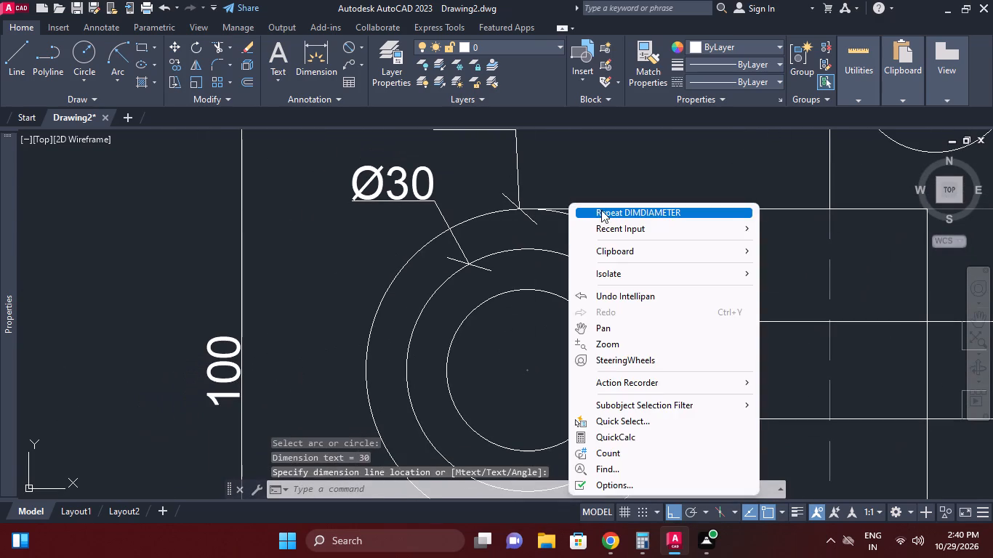
click(453, 350)
click(446, 347)
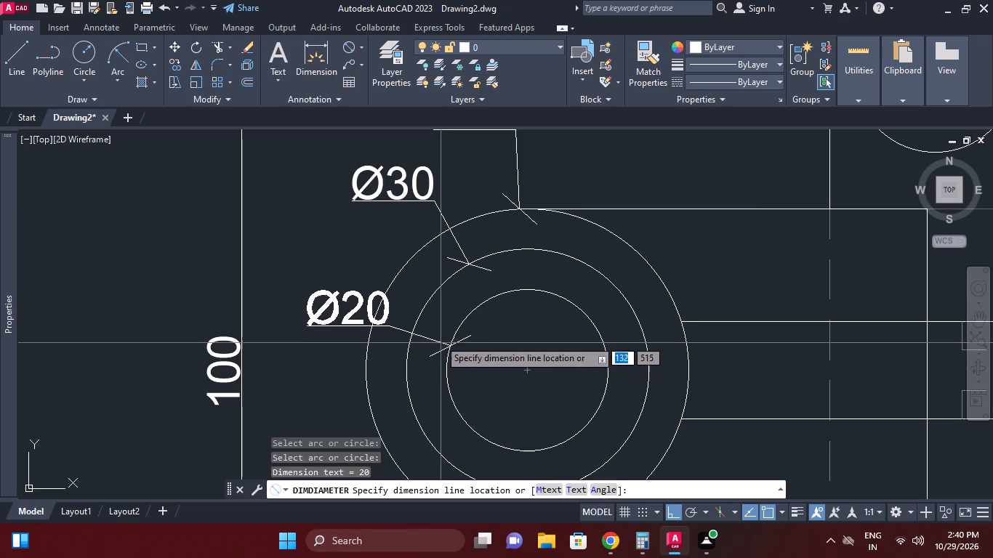
click(369, 267)
Shift the boss's outermost-circle diameter text to the left, staggering it above the middle circle's text, and clear the selection.
scroll(464, 275, down, 2)
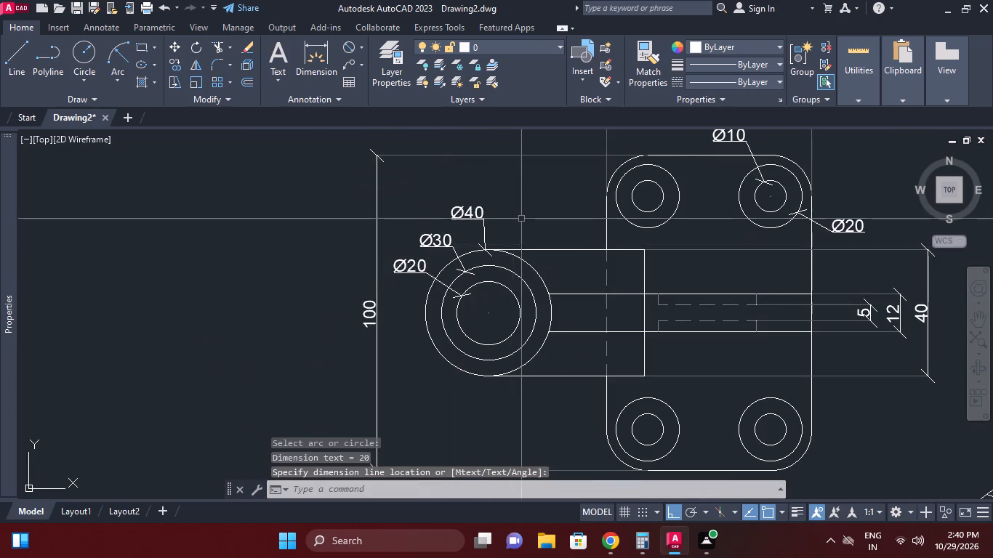
scroll(520, 217, up, 1)
click(453, 224)
click(437, 218)
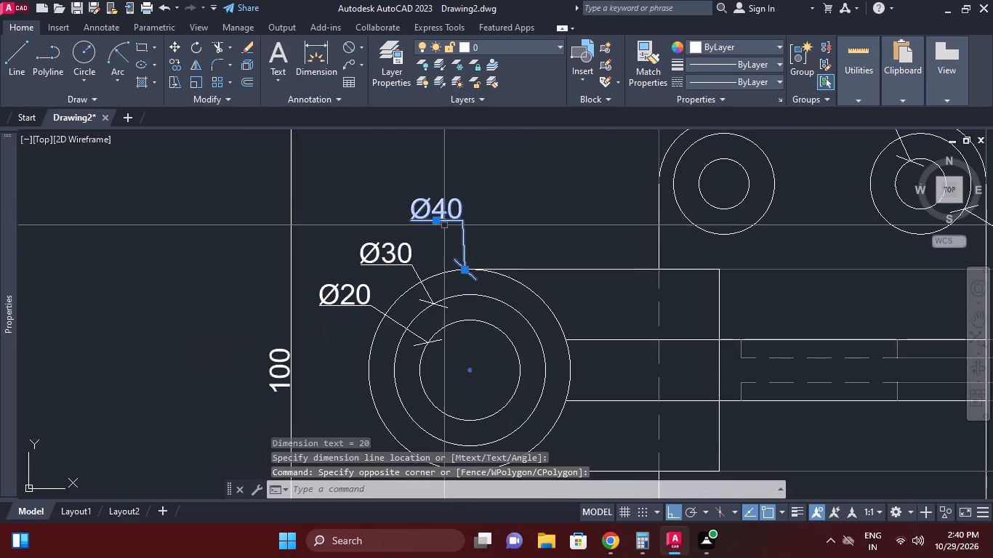
click(439, 222)
click(427, 229)
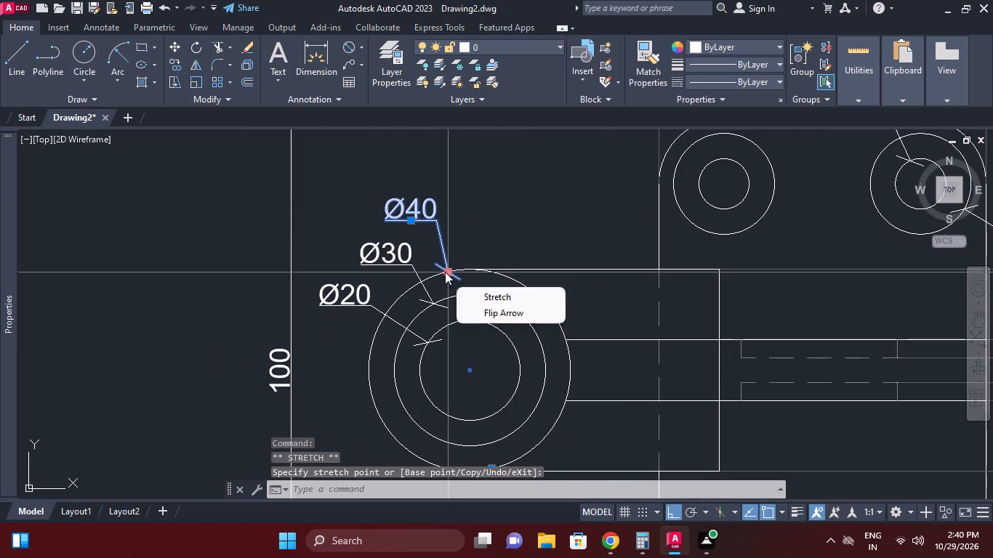
right_click(500, 232)
click(566, 395)
Shift the boss's innermost-circle diameter text slightly right, closer to the middle circle's text, and clear the selection.
middle_drag(515, 339, 510, 336)
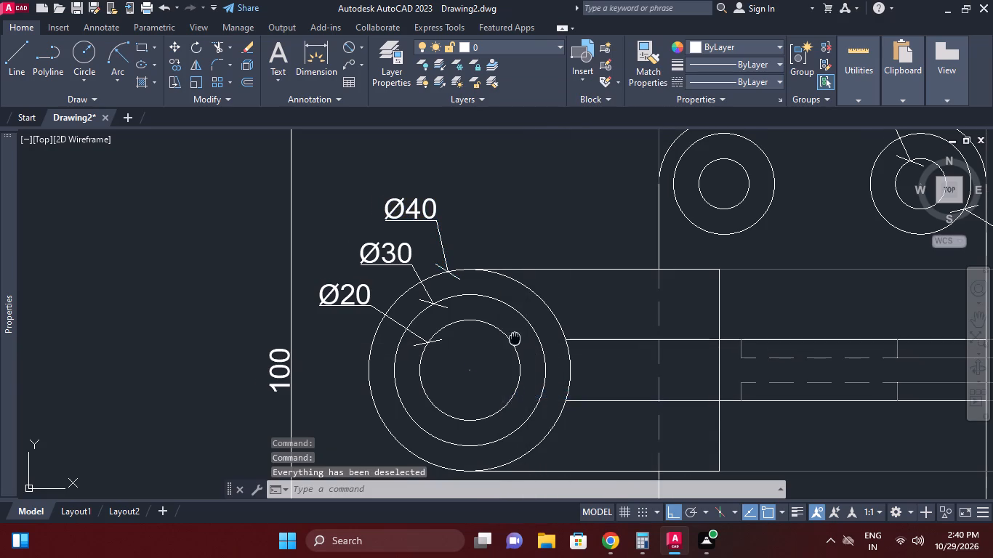
middle_drag(510, 336, 466, 328)
click(319, 288)
click(294, 298)
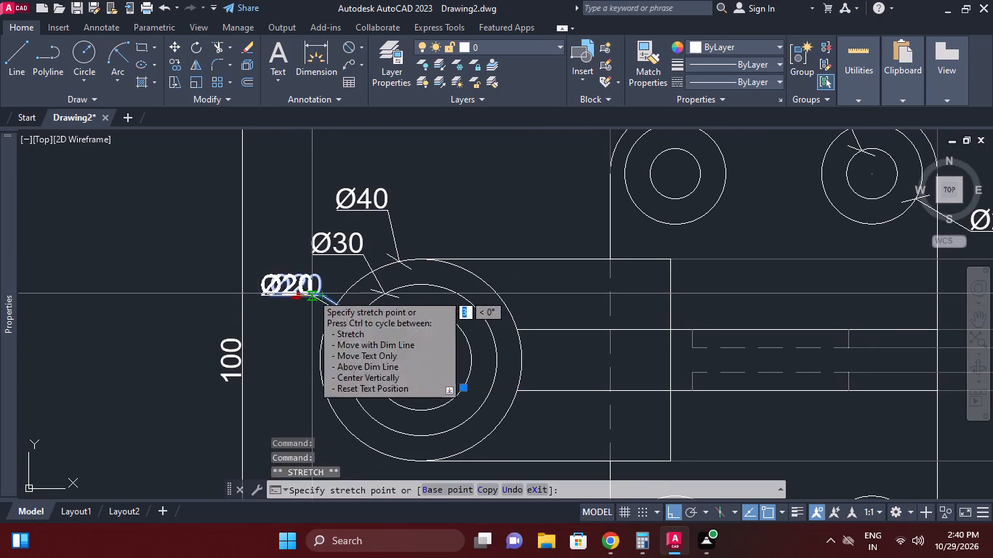
click(331, 287)
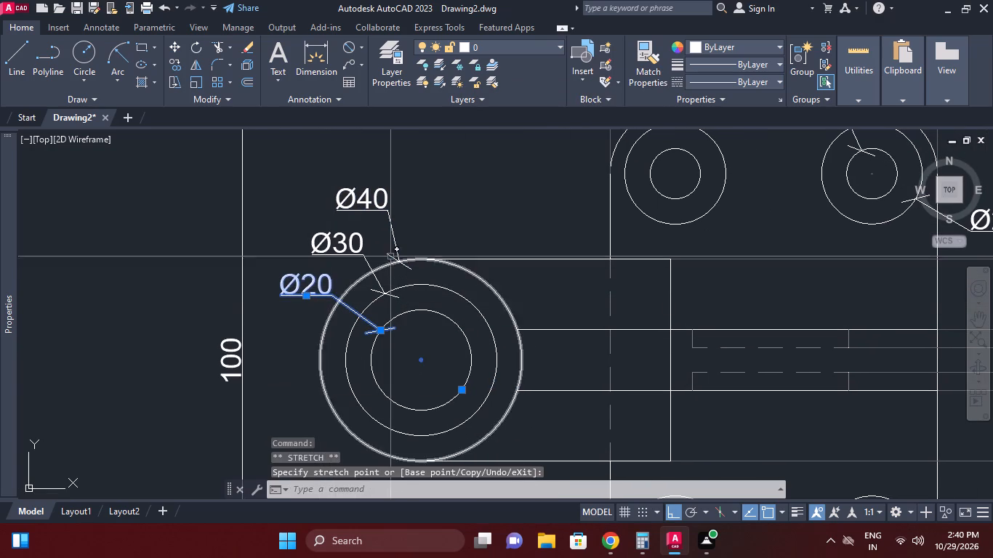
scroll(383, 223, up, 1)
right_click(458, 220)
click(494, 390)
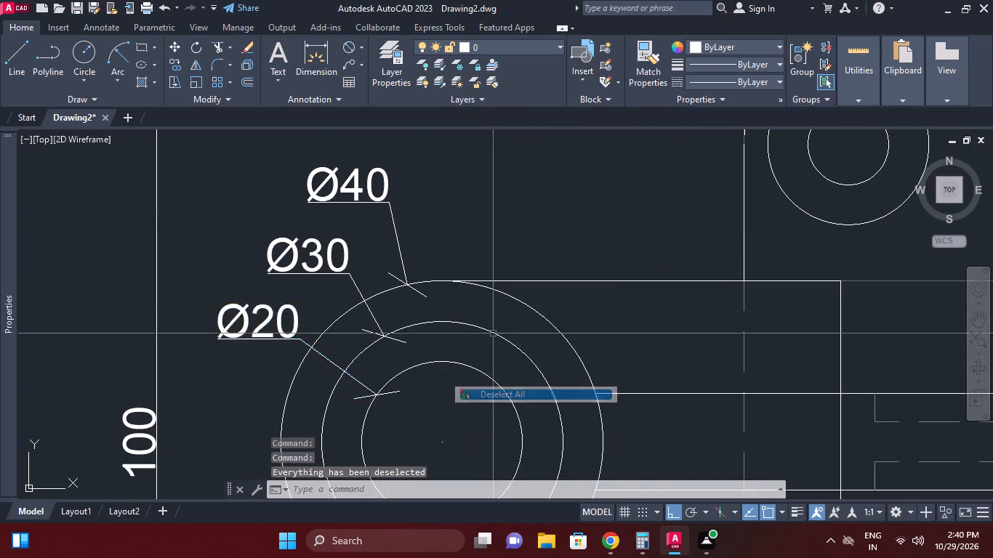
Add a vertical linear dimension for the height of the boss's upper collar in the front view, placed left of the boss.
scroll(493, 329, down, 2)
middle_drag(493, 329, 382, 278)
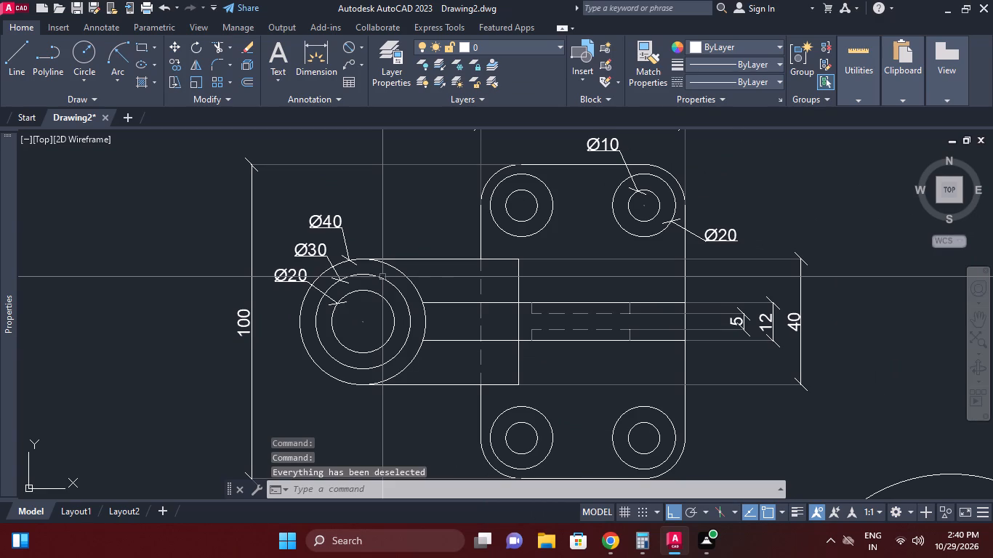
middle_drag(529, 254, 526, 230)
scroll(528, 251, down, 2)
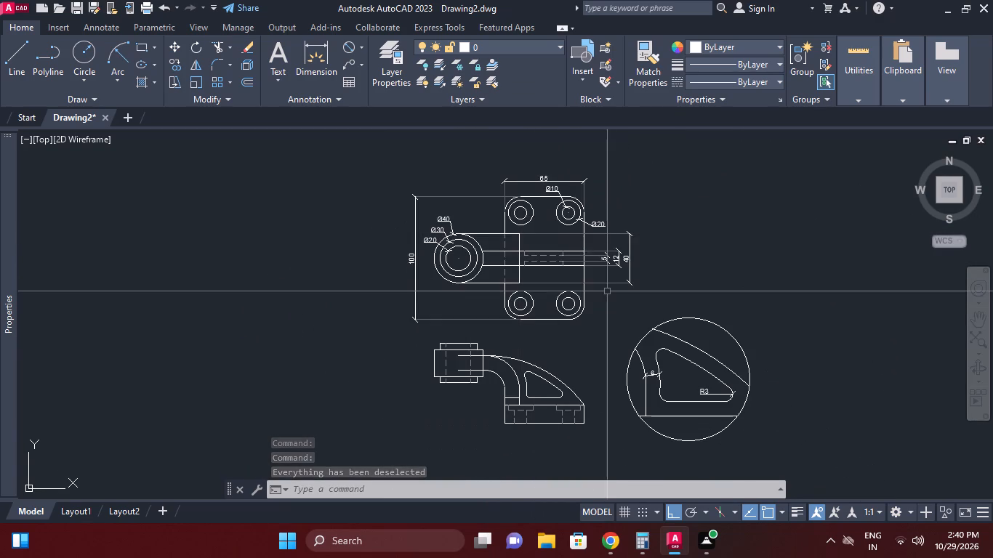
middle_drag(584, 306, 580, 256)
middle_drag(545, 302, 553, 291)
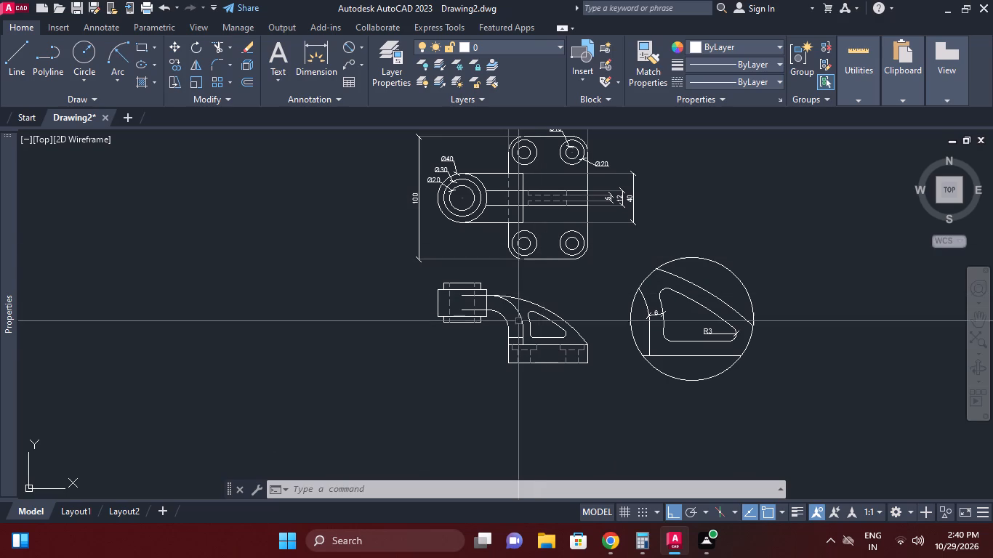
click(365, 44)
click(368, 78)
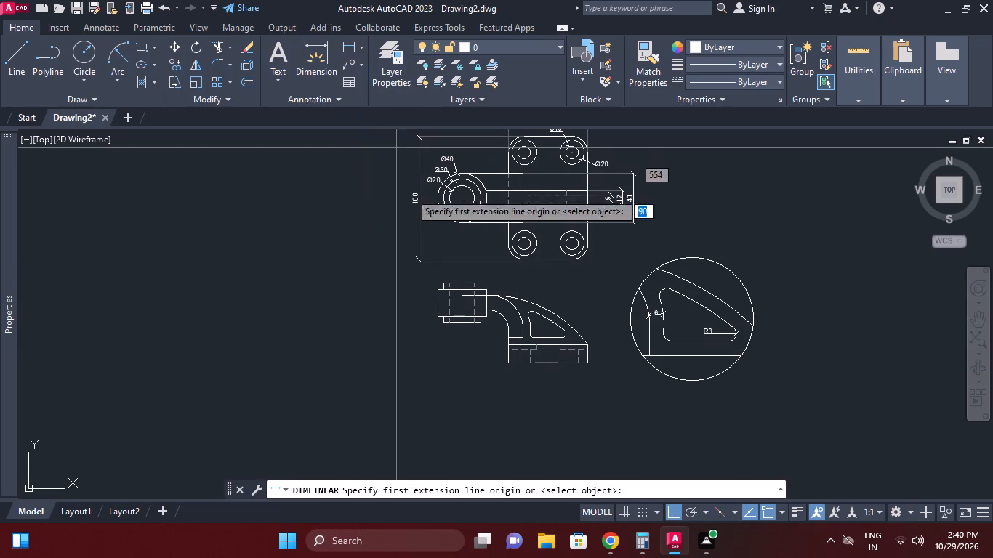
scroll(448, 339, up, 1)
scroll(425, 260, up, 2)
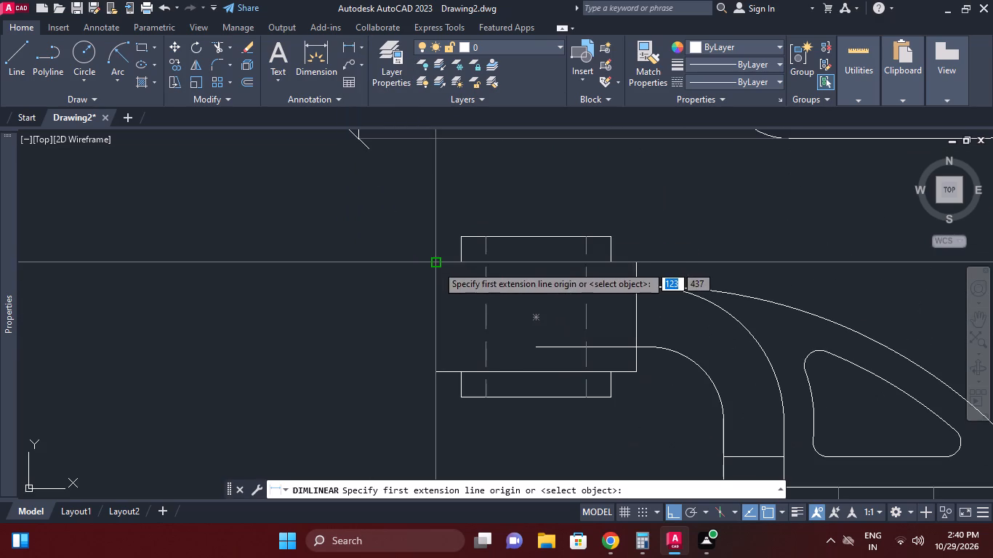
click(437, 265)
click(464, 237)
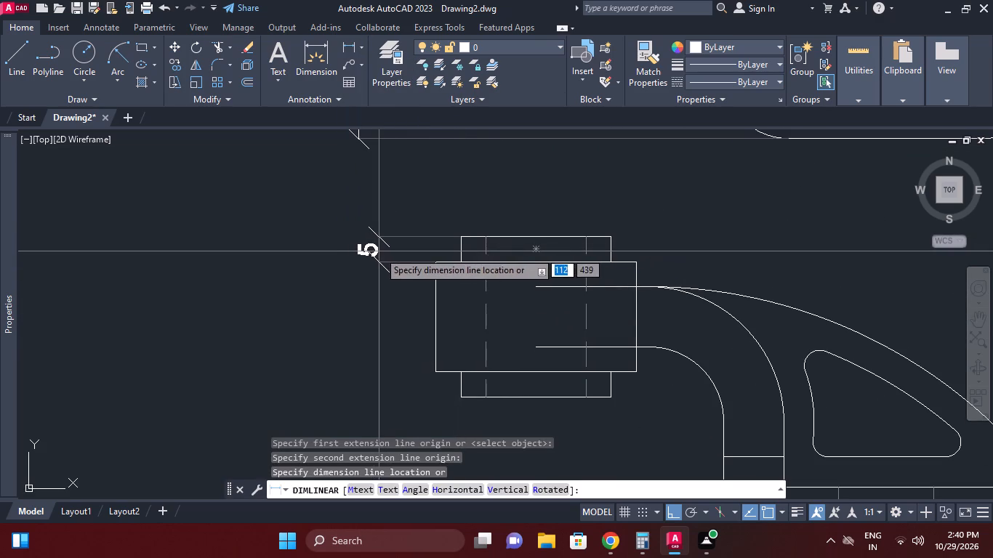
click(382, 250)
Continue the collar dimension down the front view with chained dimensions for the boss body, the lower collar and the base plate's bottom edge.
click(305, 47)
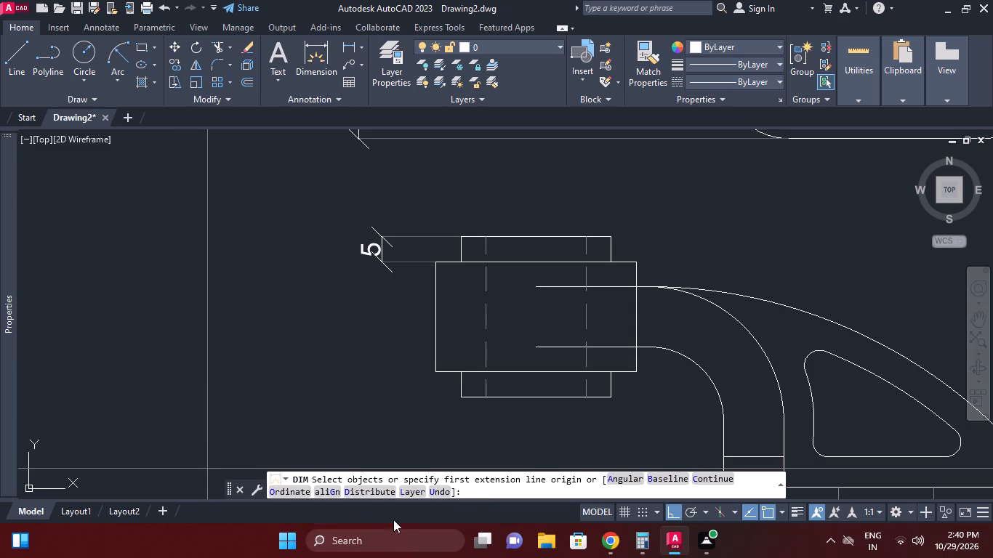
click(708, 477)
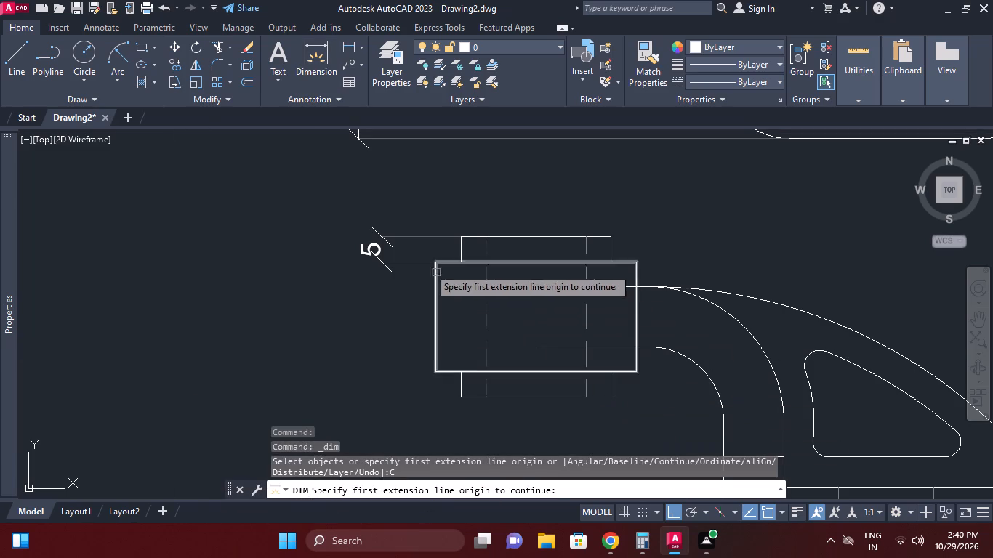
click(421, 261)
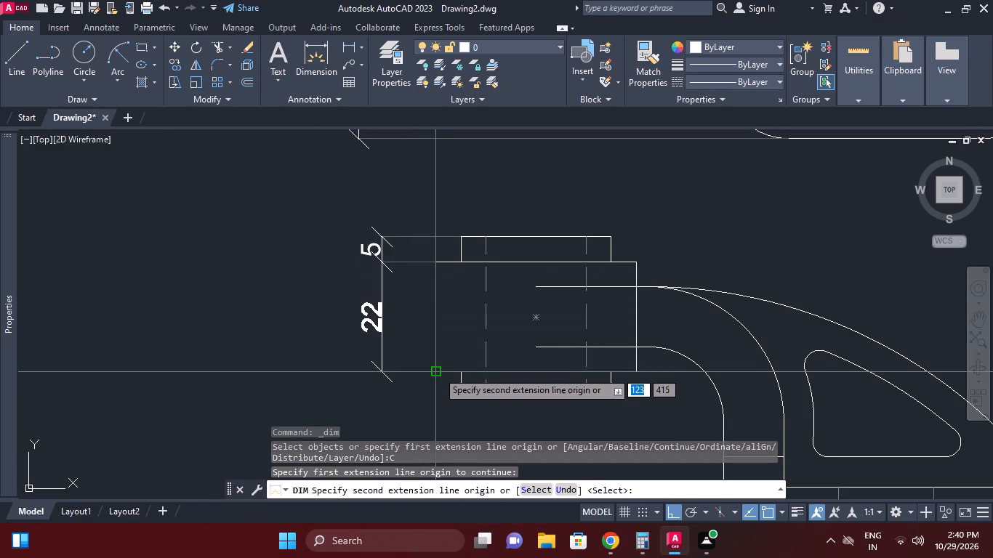
click(438, 370)
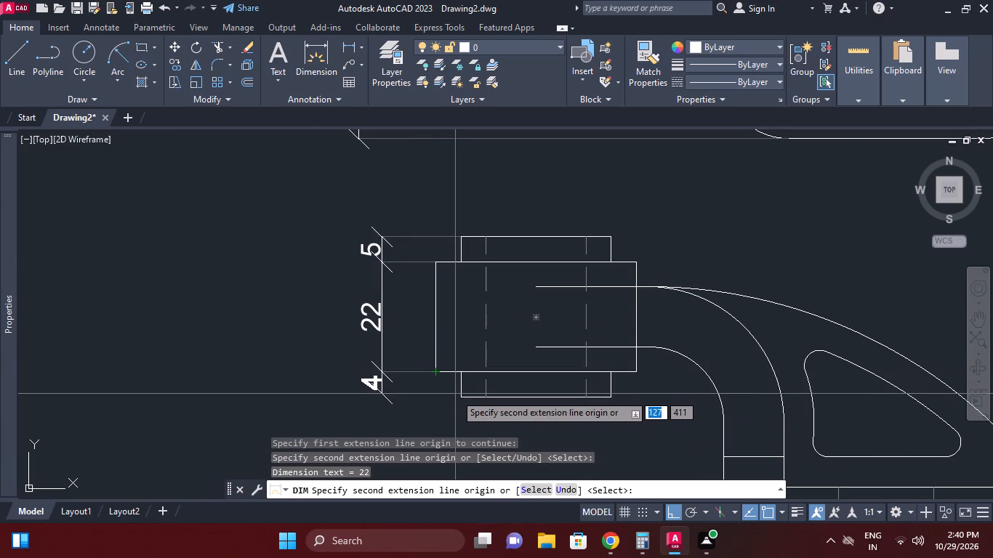
click(460, 399)
middle_drag(462, 398, 432, 287)
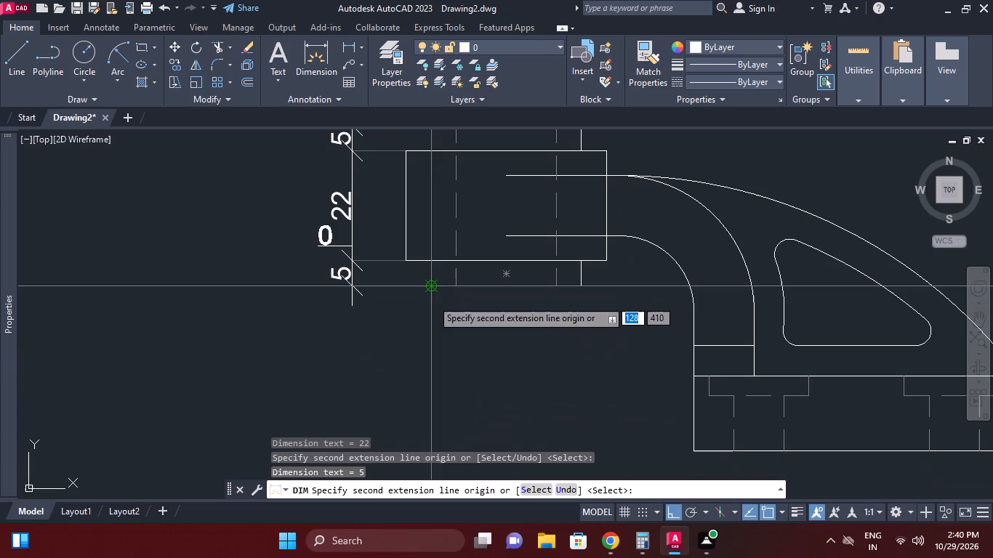
click(696, 452)
right_click(590, 410)
click(648, 232)
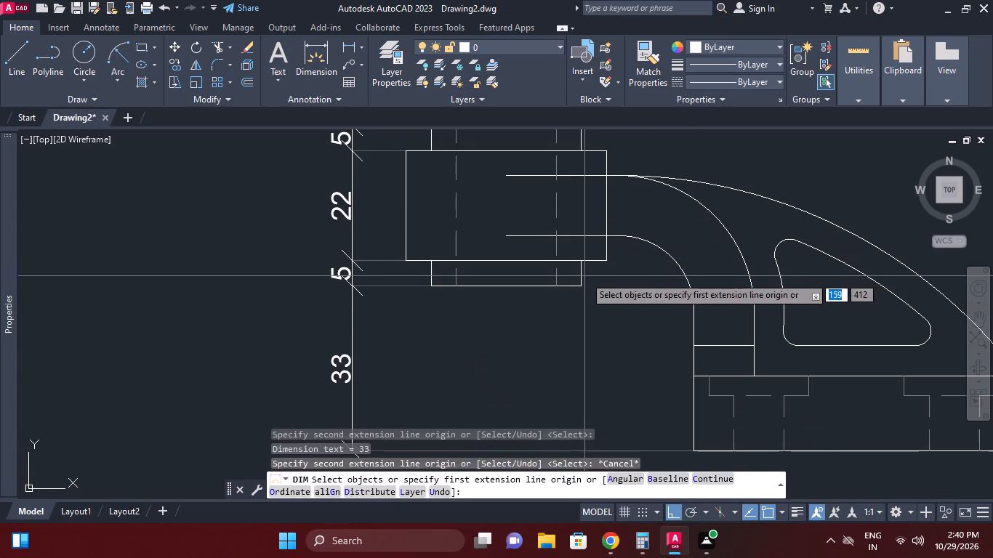
Add a vertical dimension from the base plate's top edge to the lower end of the arm's inner bend, placed left of the arm.
middle_drag(590, 400, 528, 390)
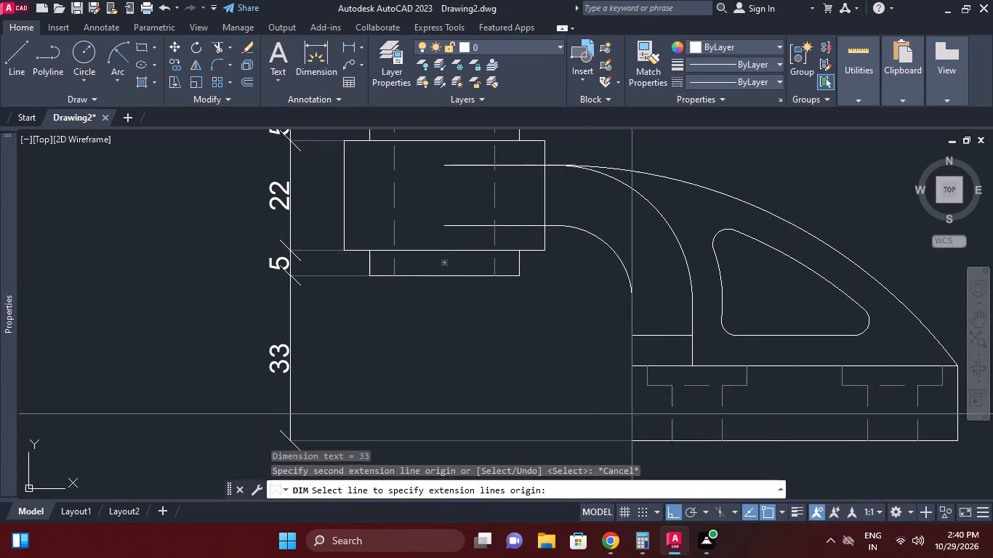
click(630, 369)
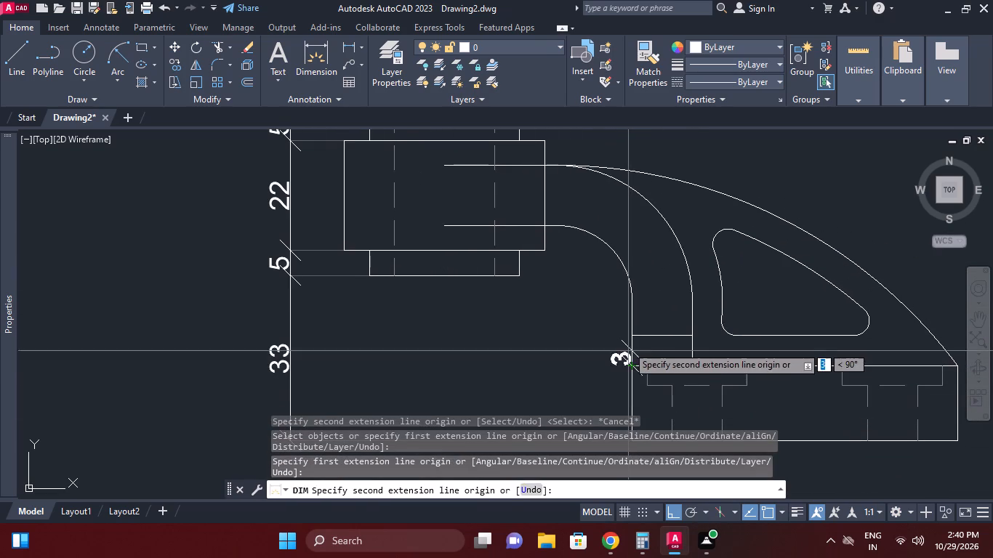
click(632, 302)
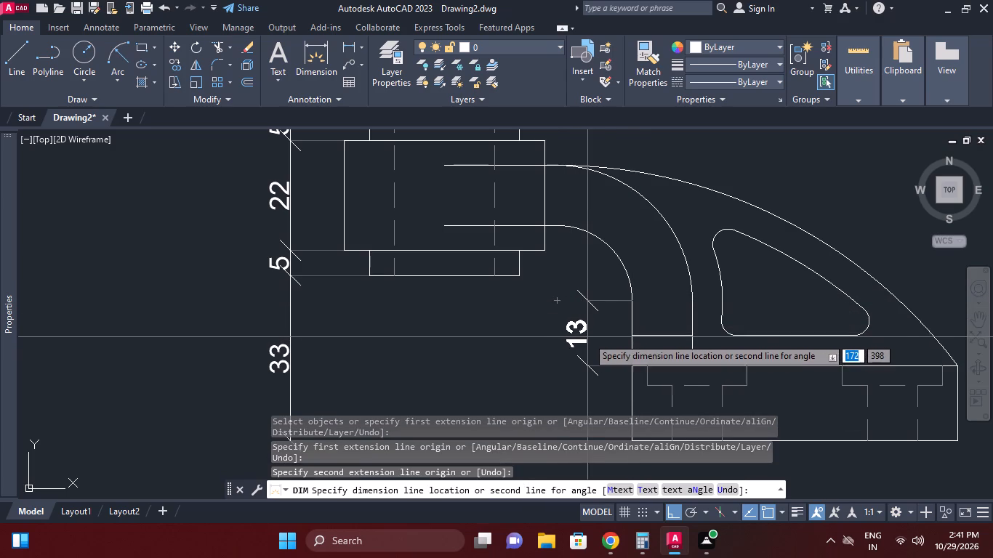
click(592, 341)
Add staggered vertical dimensions for the counterbore depth and the base plate's full thickness, placed right of the base plate in the front view.
middle_drag(627, 369, 545, 334)
middle_drag(585, 388, 397, 330)
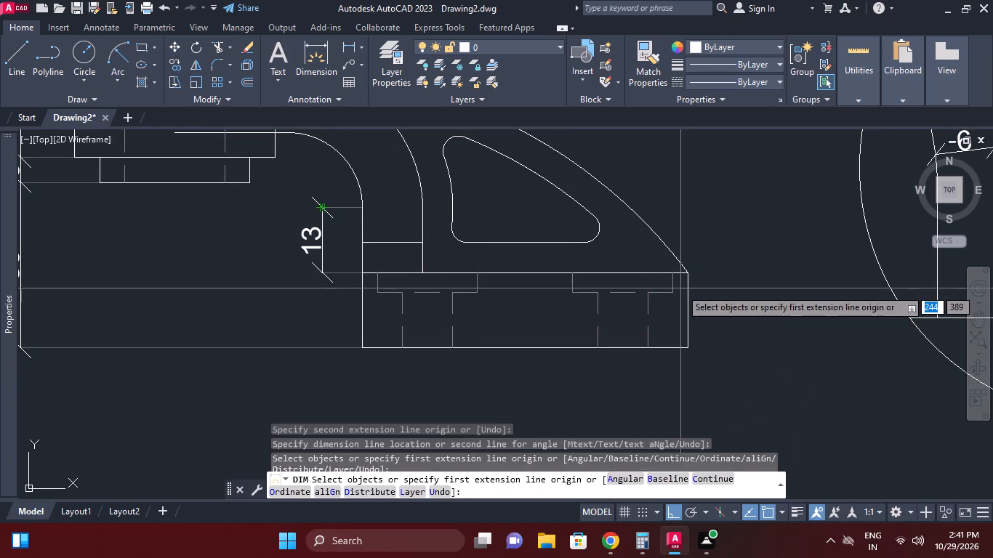
click(670, 288)
click(686, 267)
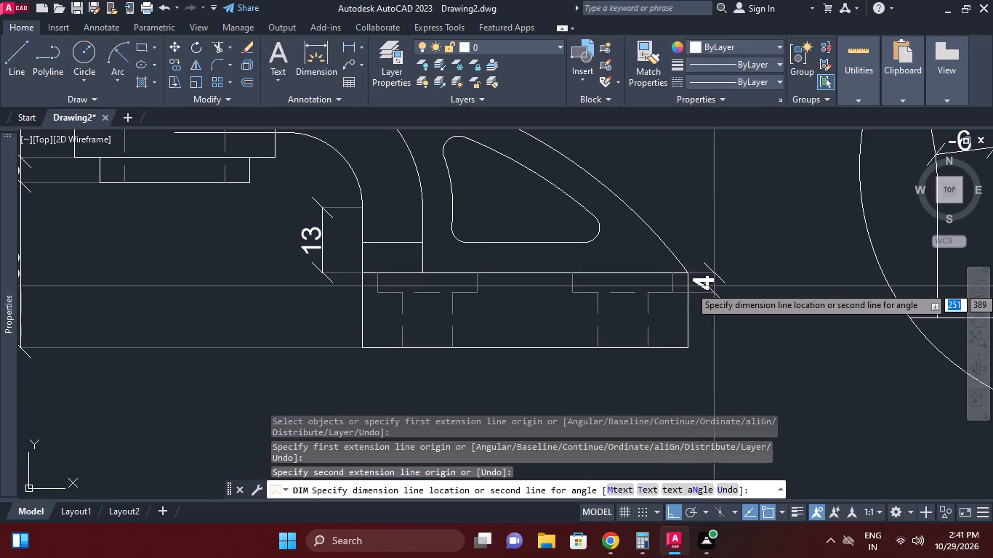
click(727, 287)
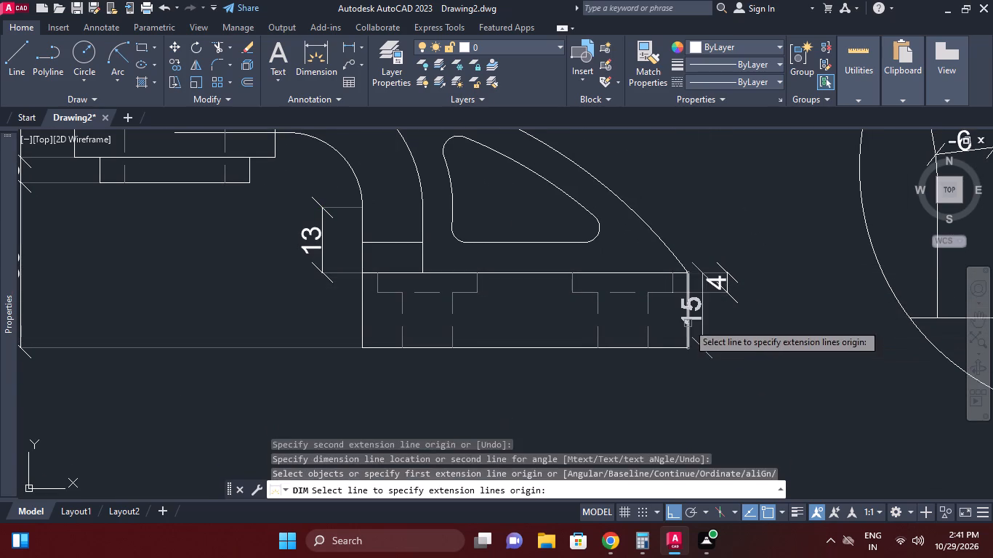
click(688, 323)
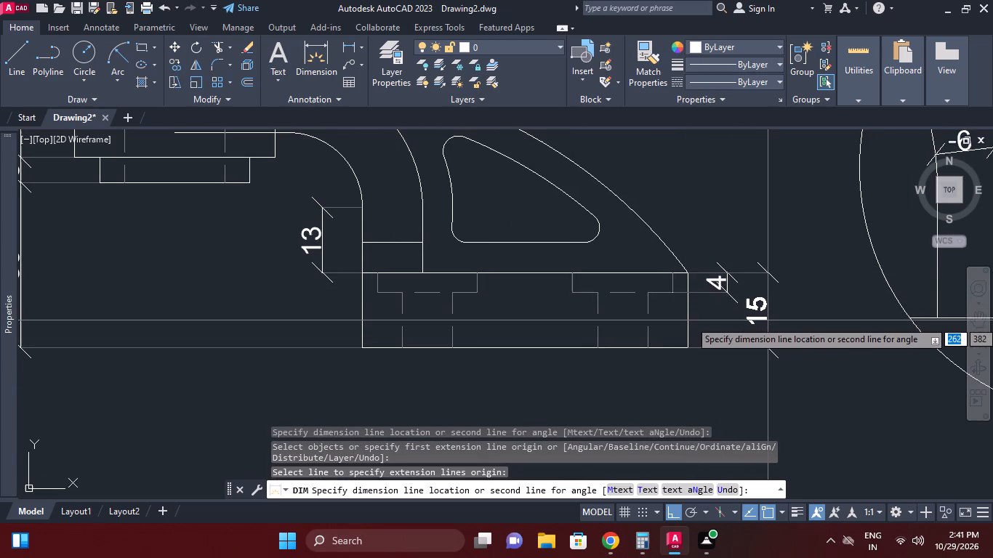
click(768, 320)
Add radius dimensions to the arm's outer and inner bend arcs, with the outer text beyond the rib and the inner text below the bend.
middle_drag(422, 253, 414, 286)
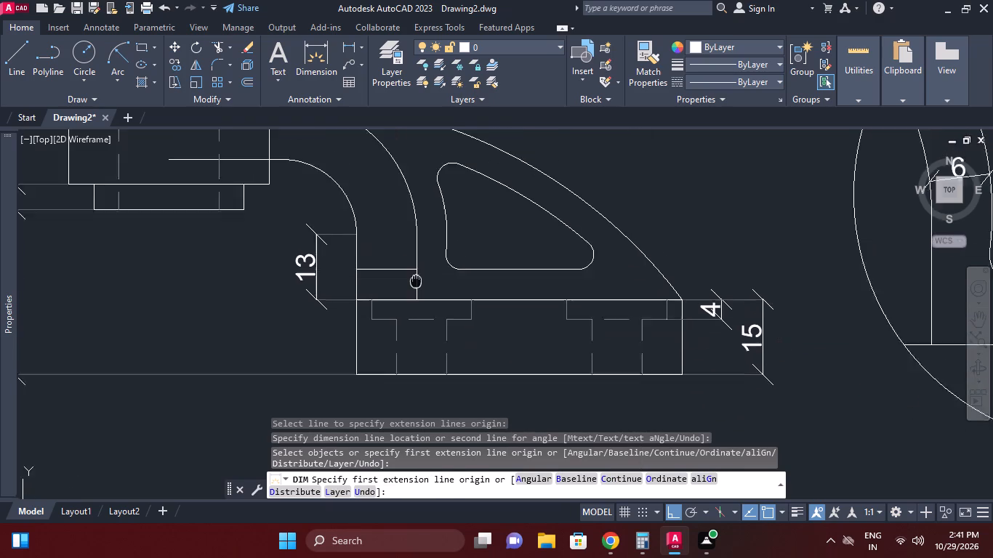
middle_drag(414, 286, 391, 381)
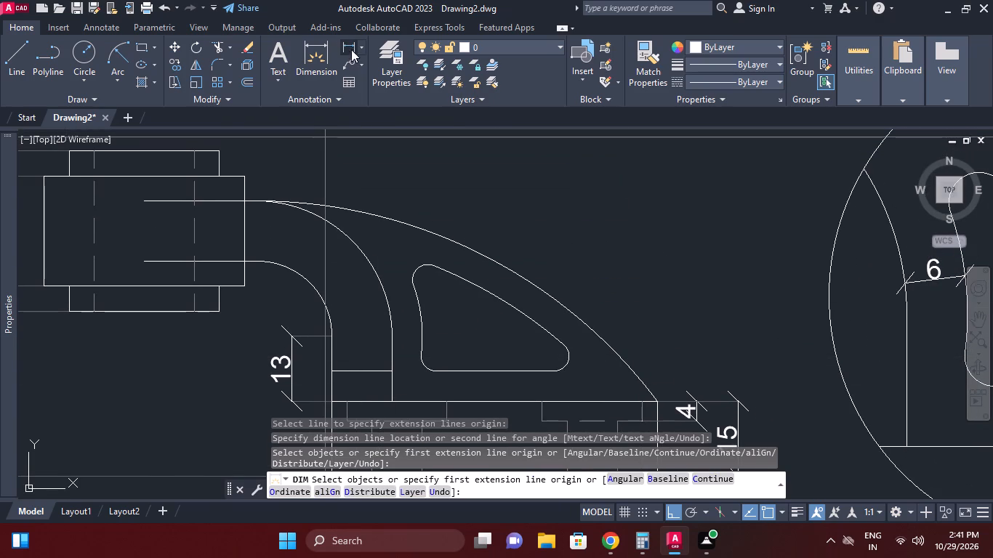
key(Escape)
click(363, 46)
click(400, 196)
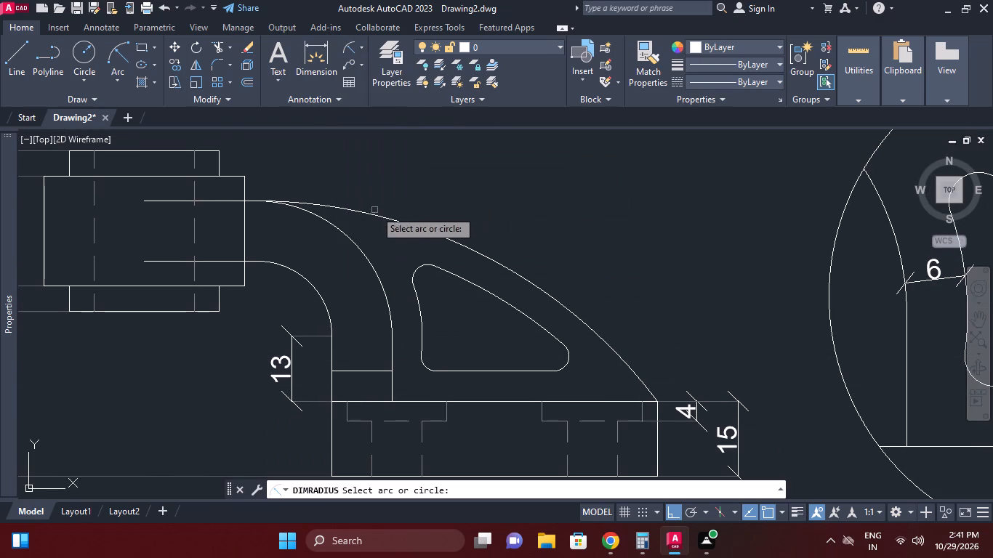
middle_drag(436, 197, 431, 214)
click(355, 273)
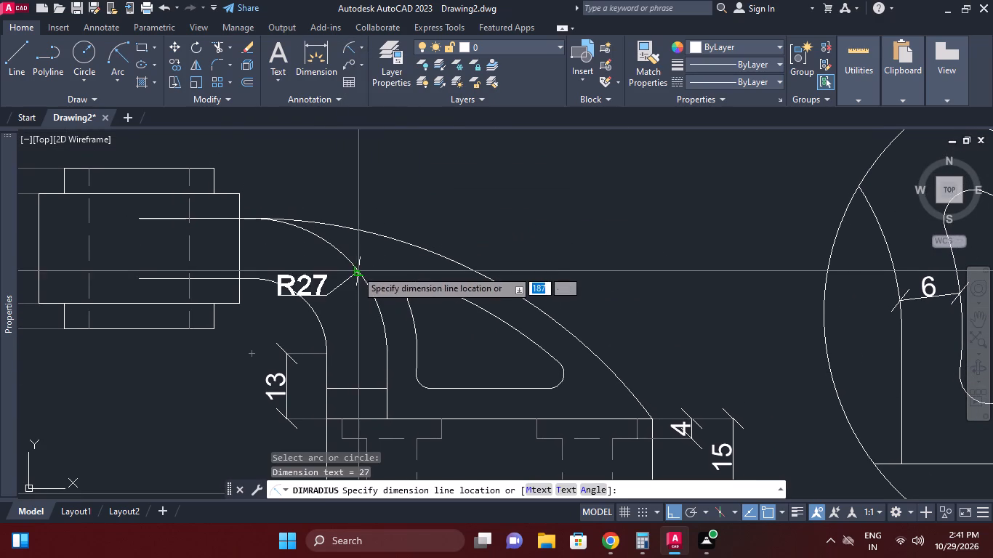
click(410, 215)
right_click(475, 226)
click(494, 238)
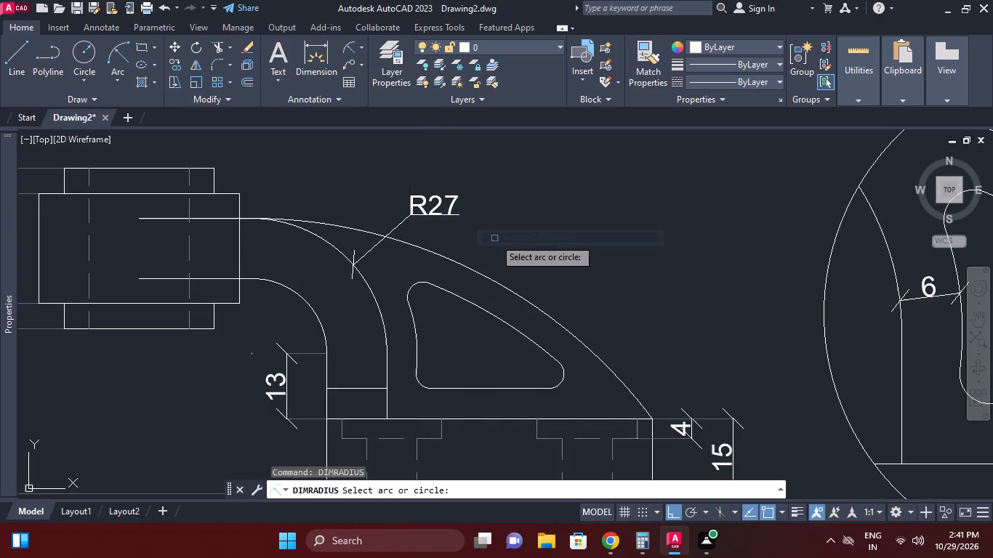
click(311, 304)
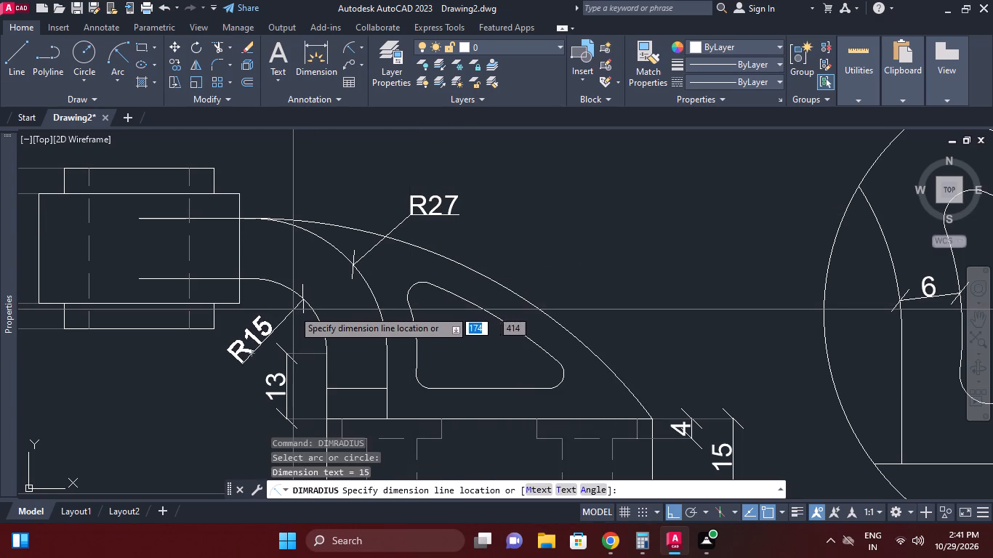
click(293, 310)
Stretch the 13 mm vertical dimension about 2 mm toward the arm, away from the inner bend's radius text.
middle_drag(419, 307, 480, 291)
scroll(443, 304, down, 1)
scroll(405, 337, up, 2)
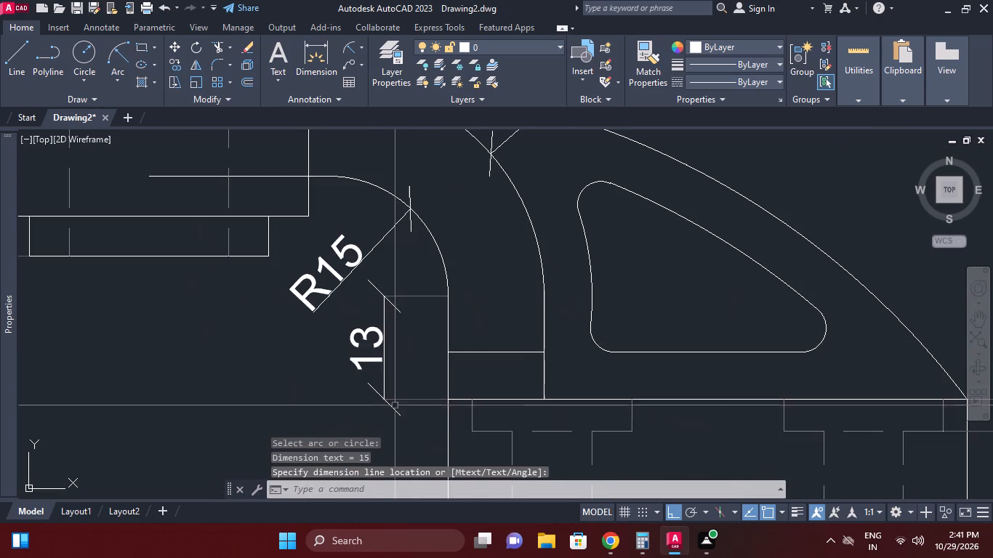
click(390, 430)
click(363, 362)
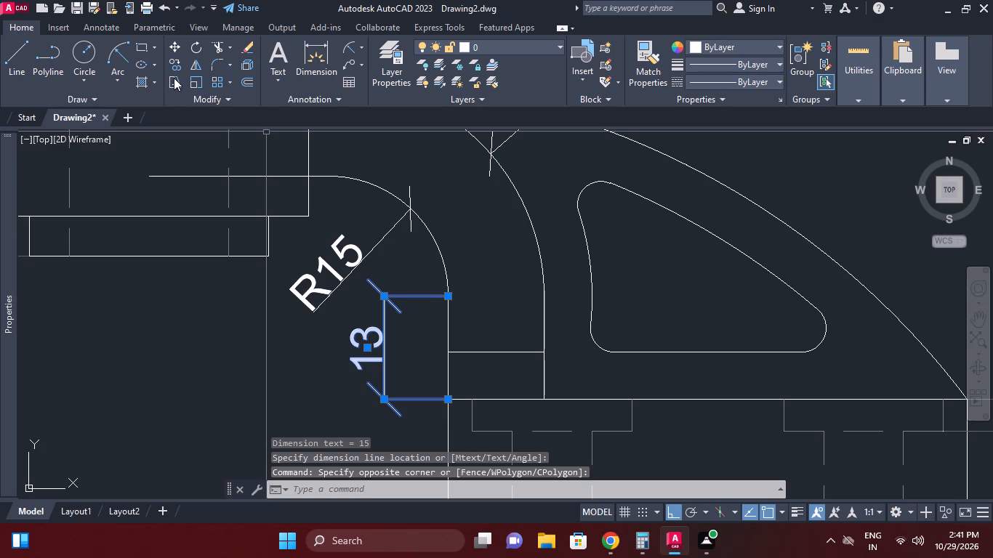
click(174, 78)
click(166, 328)
click(185, 330)
Add a radius dimension to the rib's large outer arc in the front view, with its text above the arc.
scroll(395, 307, down, 1)
middle_click(395, 307)
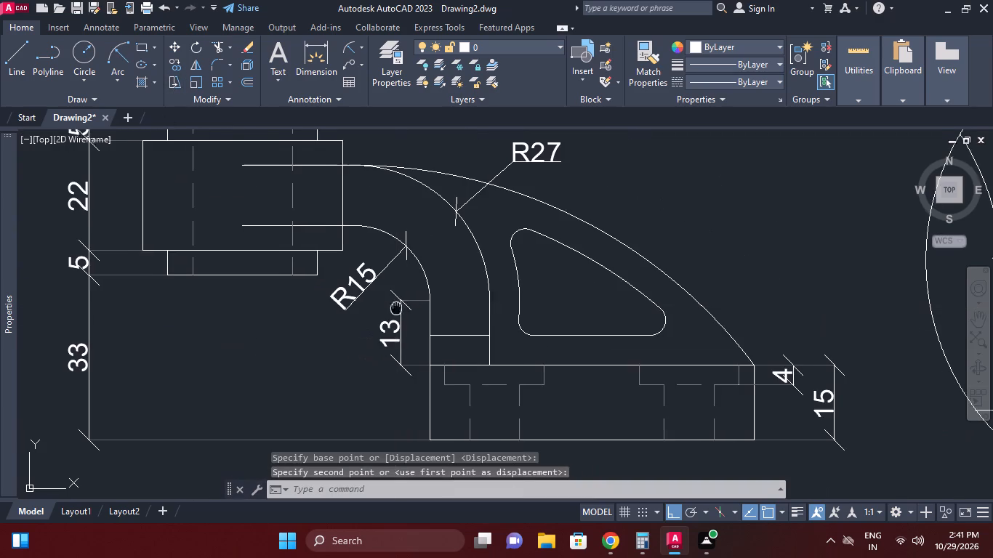
middle_drag(382, 304, 372, 291)
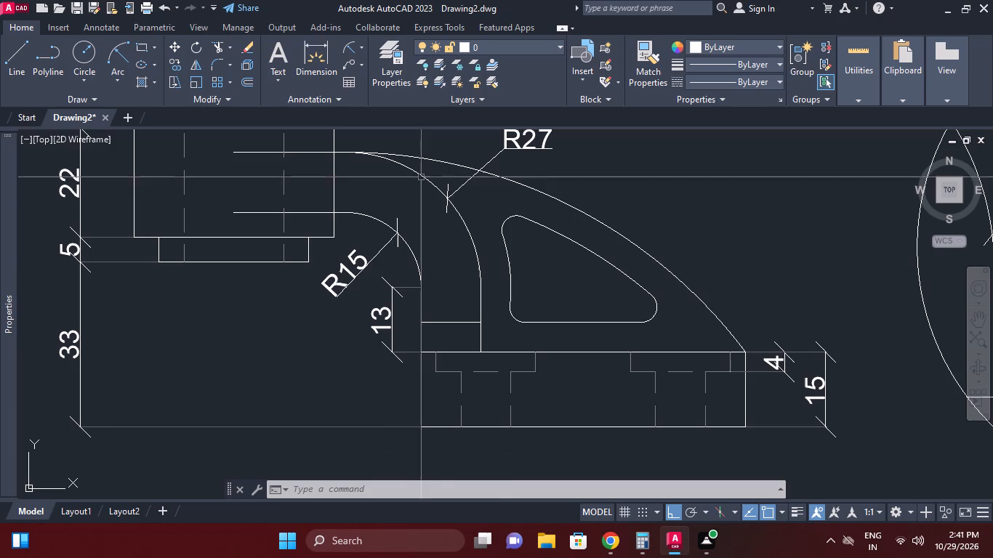
click(345, 44)
click(566, 209)
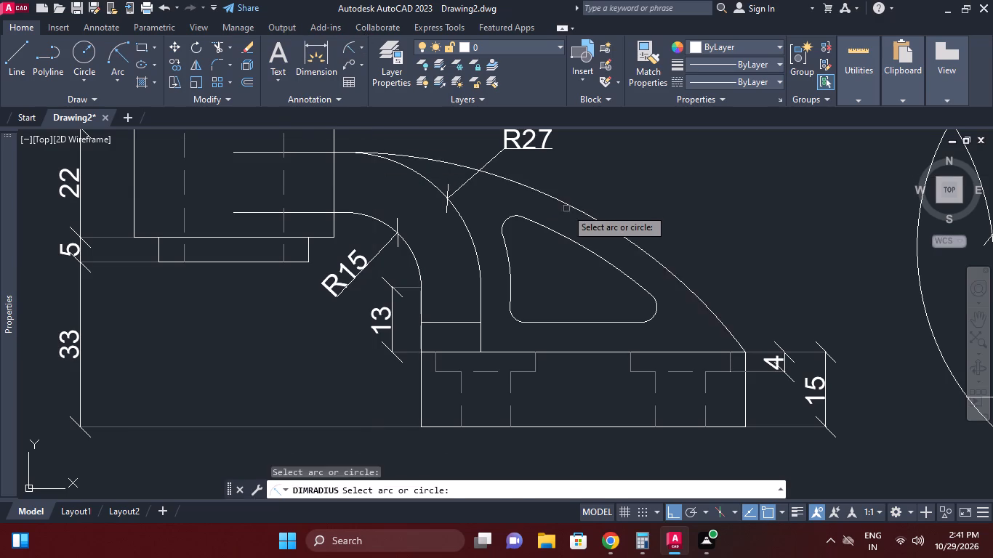
click(567, 201)
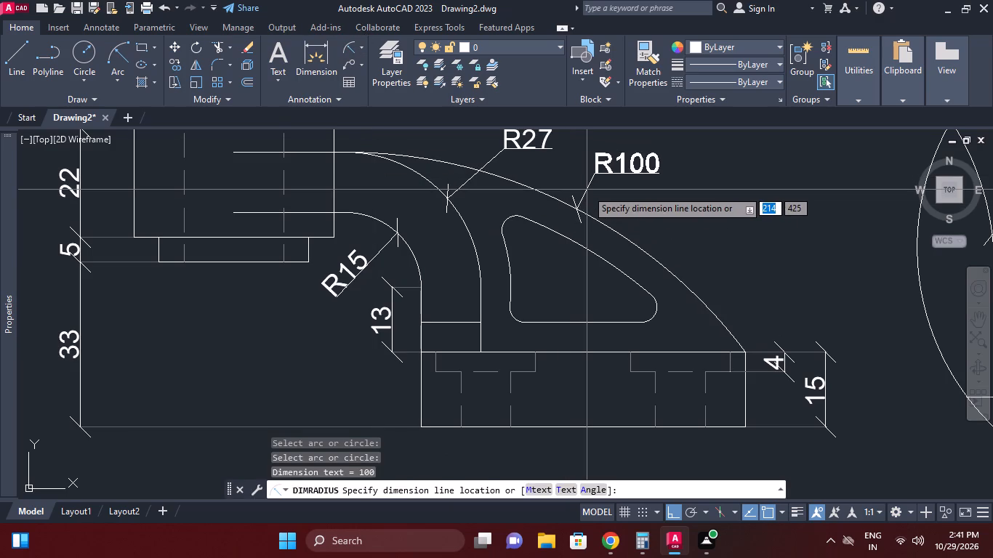
click(587, 190)
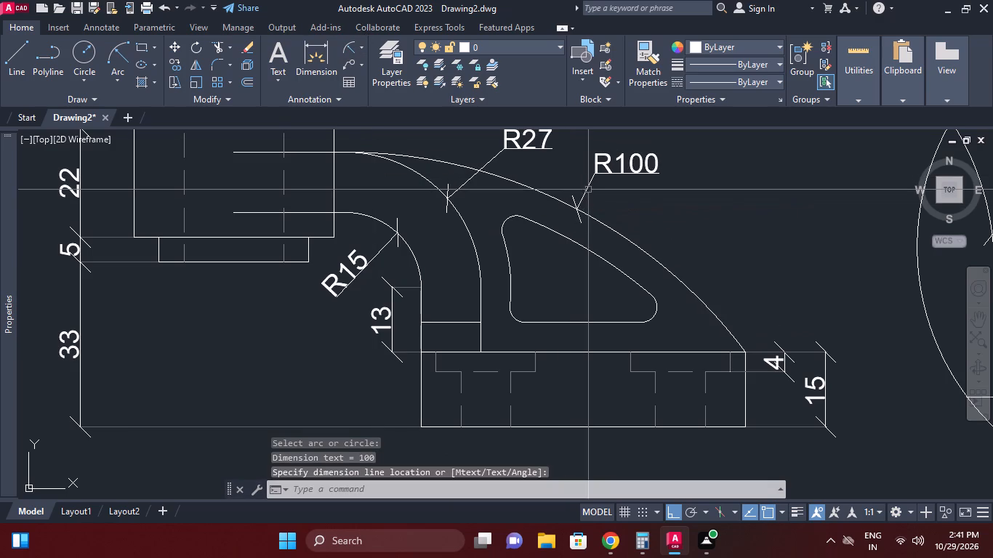
Review the dimensions across the top view, the front view and the circular rib detail for completeness.
scroll(668, 207, down, 1)
middle_drag(667, 208, 579, 229)
middle_drag(602, 241, 450, 241)
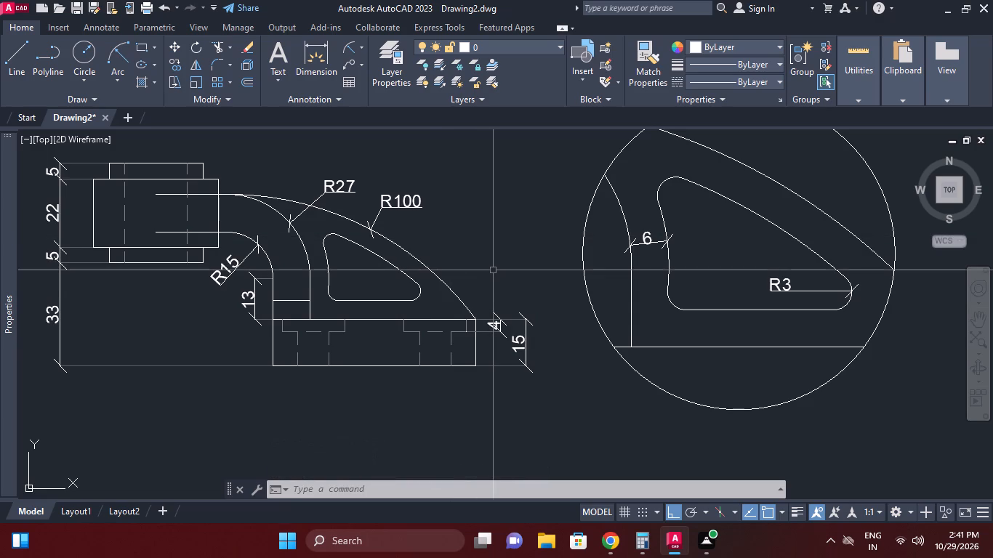
middle_drag(483, 272, 459, 276)
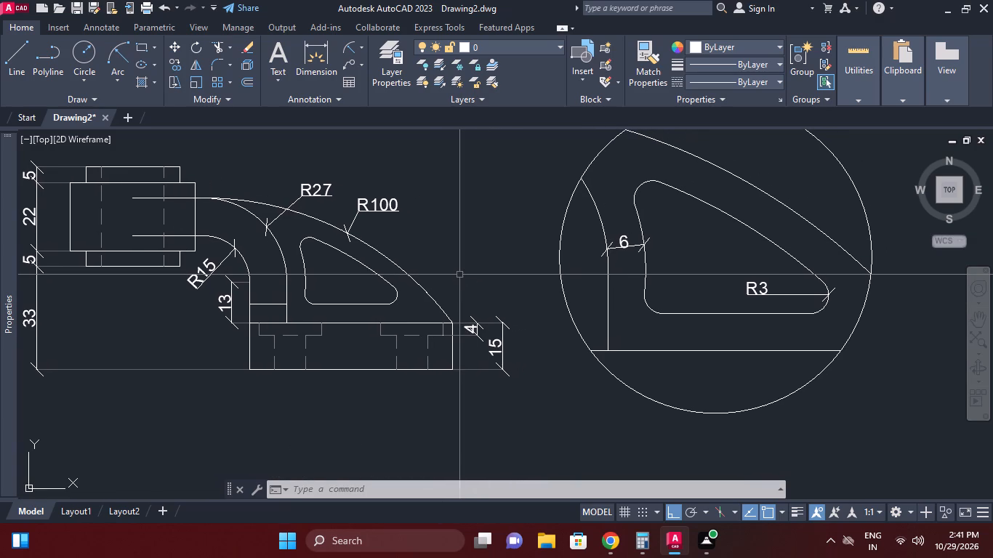
middle_click(635, 271)
scroll(635, 271, down, 2)
middle_drag(614, 286, 608, 331)
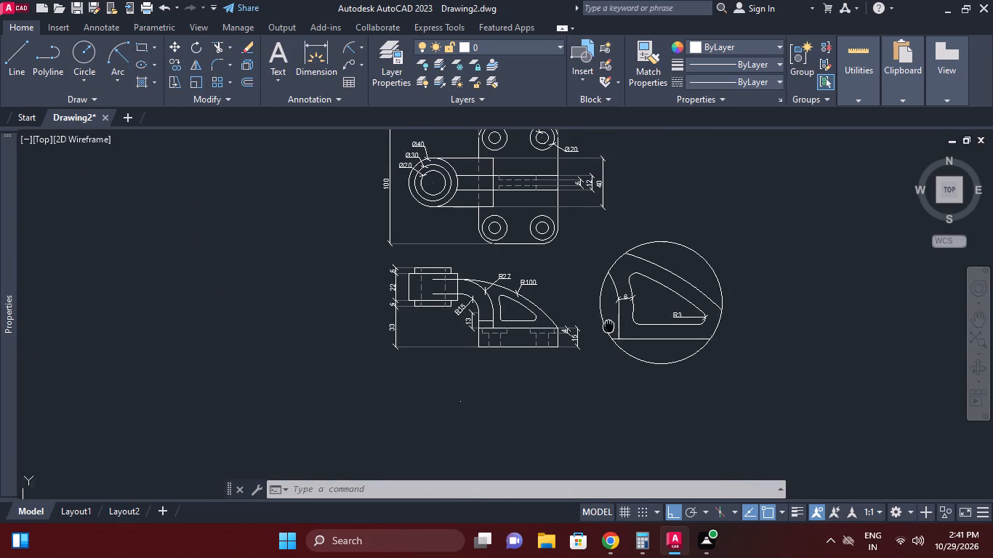
middle_drag(608, 331, 610, 335)
scroll(569, 318, down, 1)
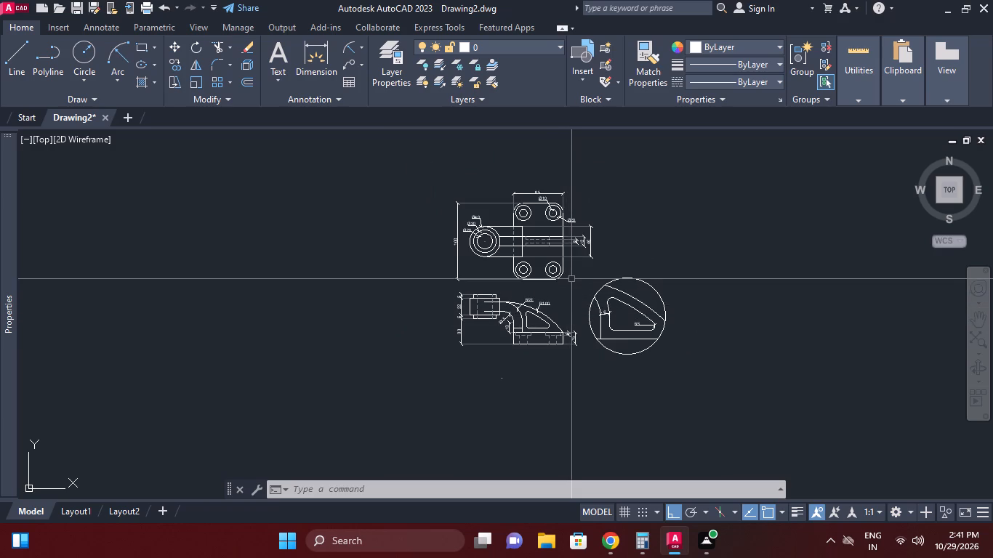
scroll(547, 200, up, 2)
middle_drag(579, 235, 554, 193)
scroll(560, 206, down, 1)
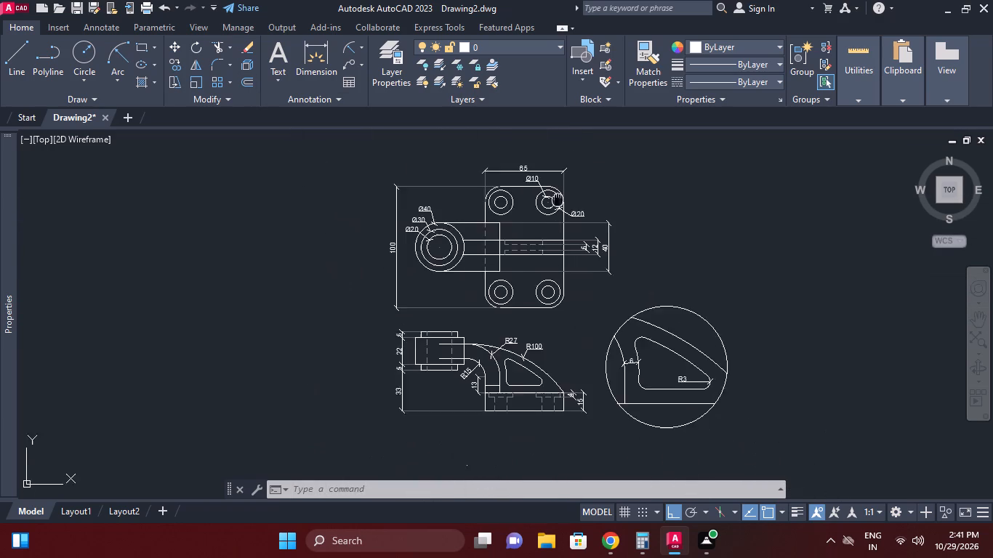
middle_drag(554, 193, 549, 189)
middle_drag(462, 226, 413, 151)
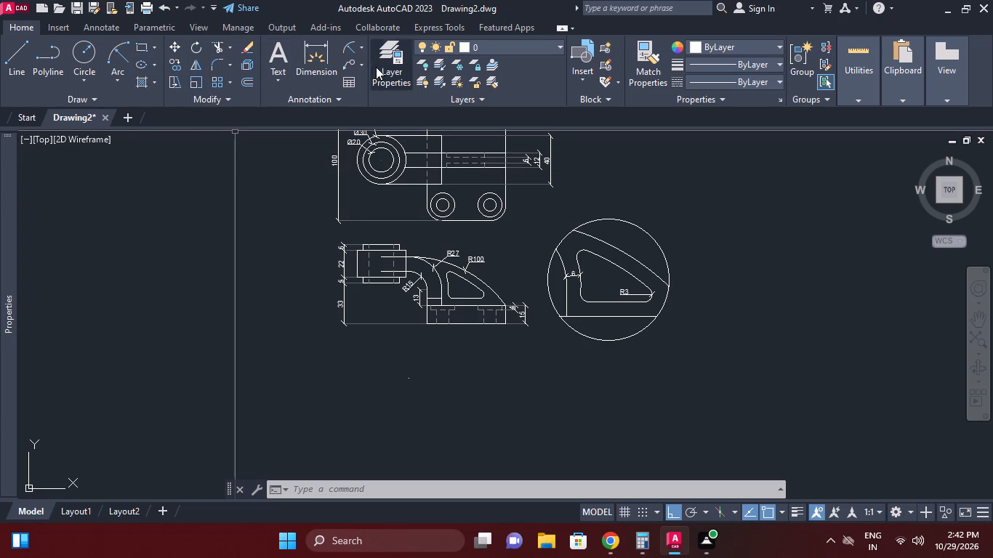
Add the multiline text label "DETAIL-A" below the circular rib detail.
click(284, 59)
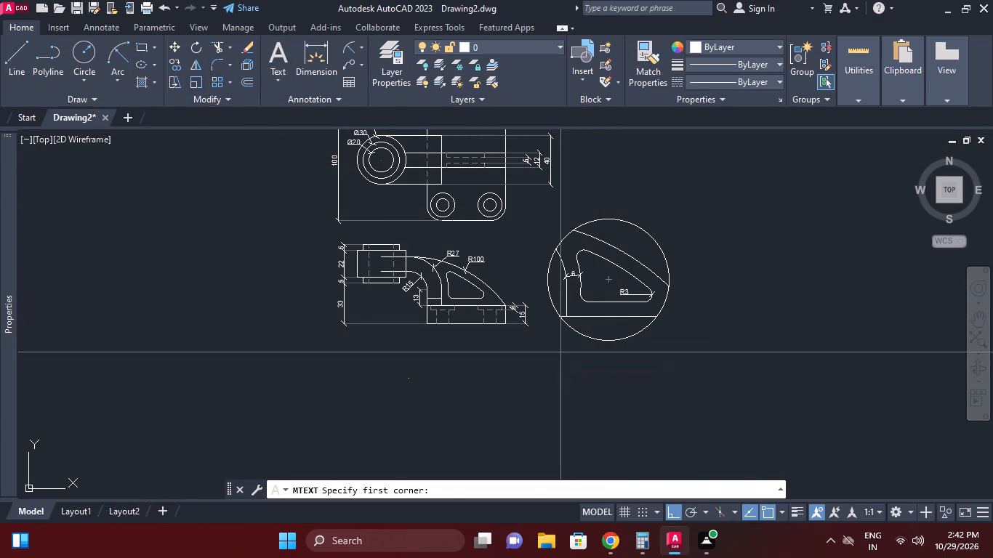
click(560, 352)
click(650, 365)
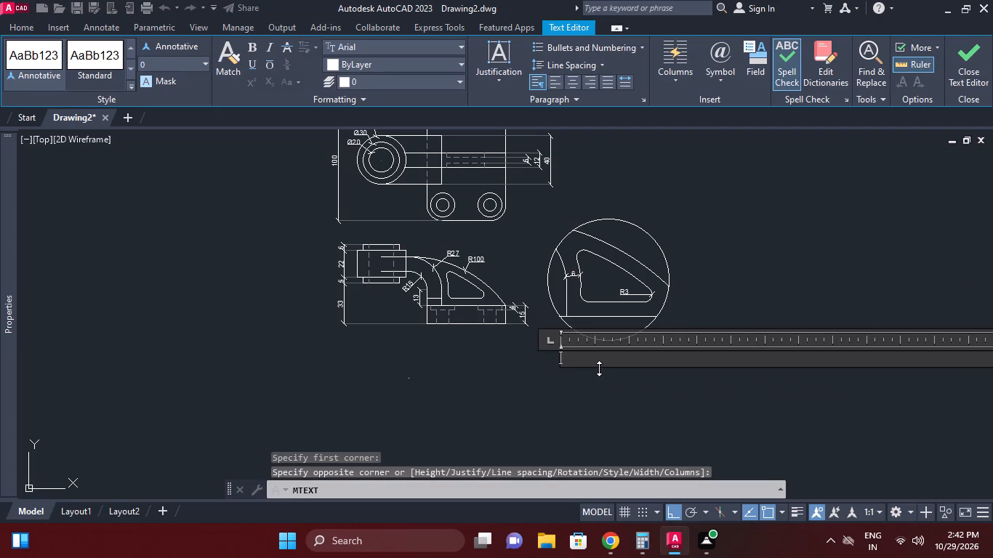
text(detail)
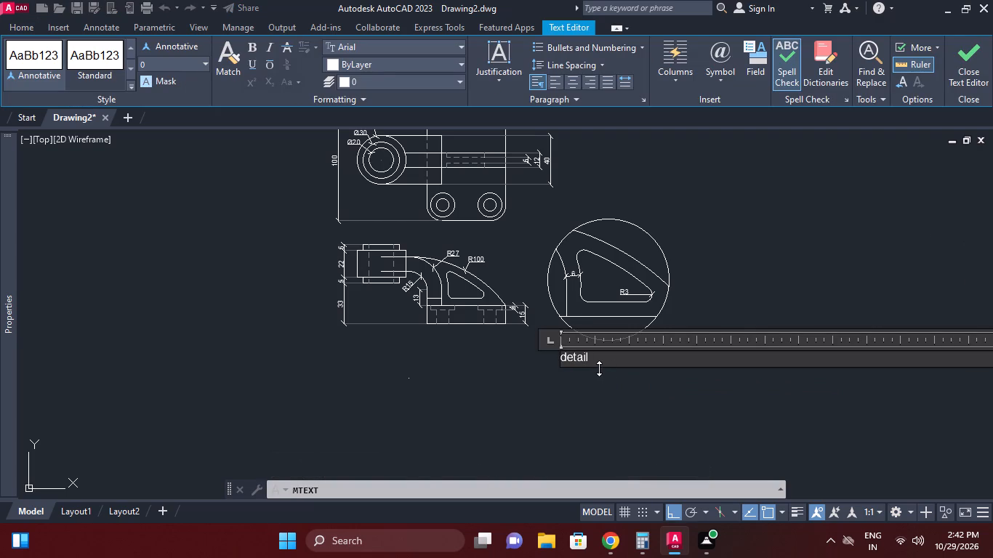
key(BackSpace)
key(BackSpace)
key(BackSpace)
key(BackSpace)
key(BackSpace)
key(BackSpace)
text(DETSI)
key(BackSpace)
key(BackSpace)
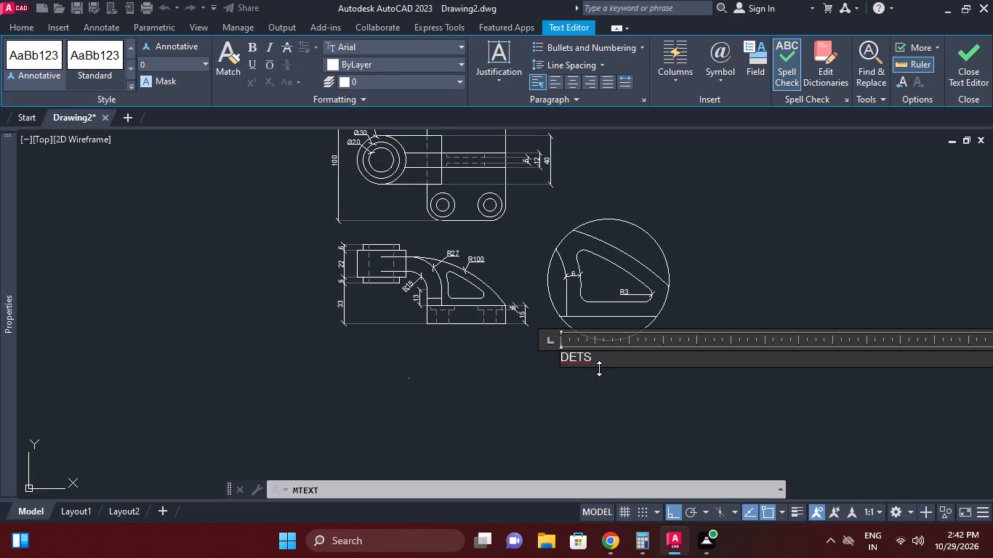
text(AIL)
text(-A)
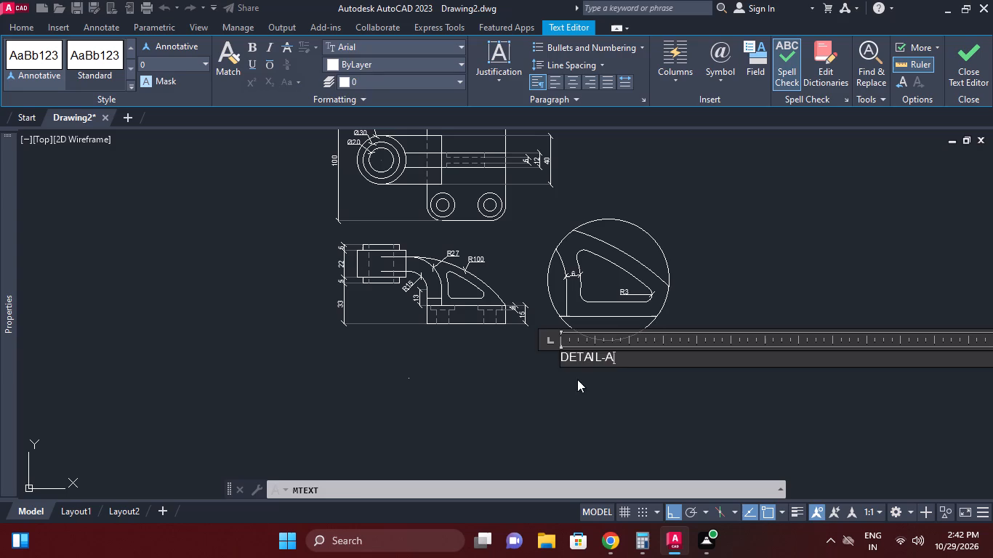
click(671, 389)
Set the text height of the DETAIL-A label below the circular rib detail to 8.
scroll(431, 387, up, 2)
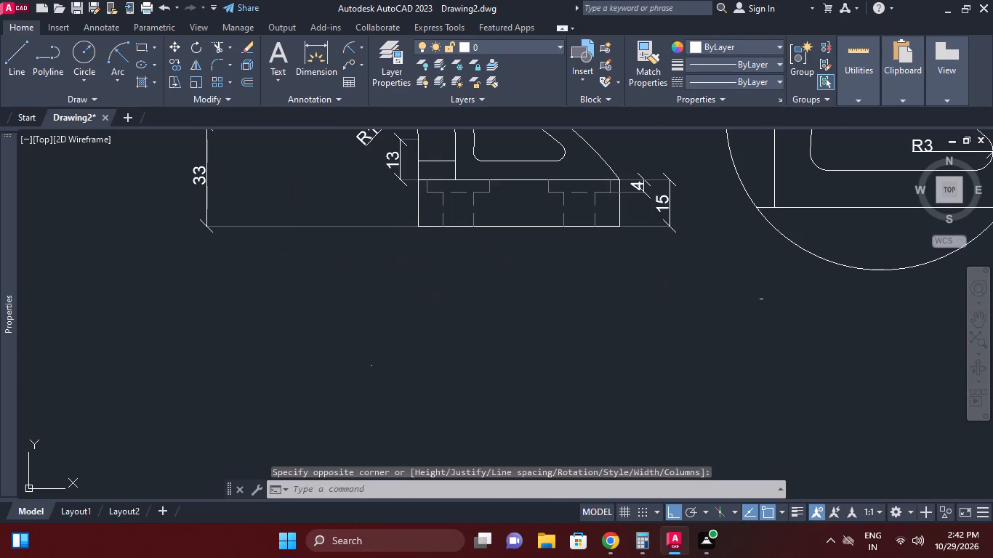
click(429, 400)
click(819, 402)
click(784, 323)
click(719, 267)
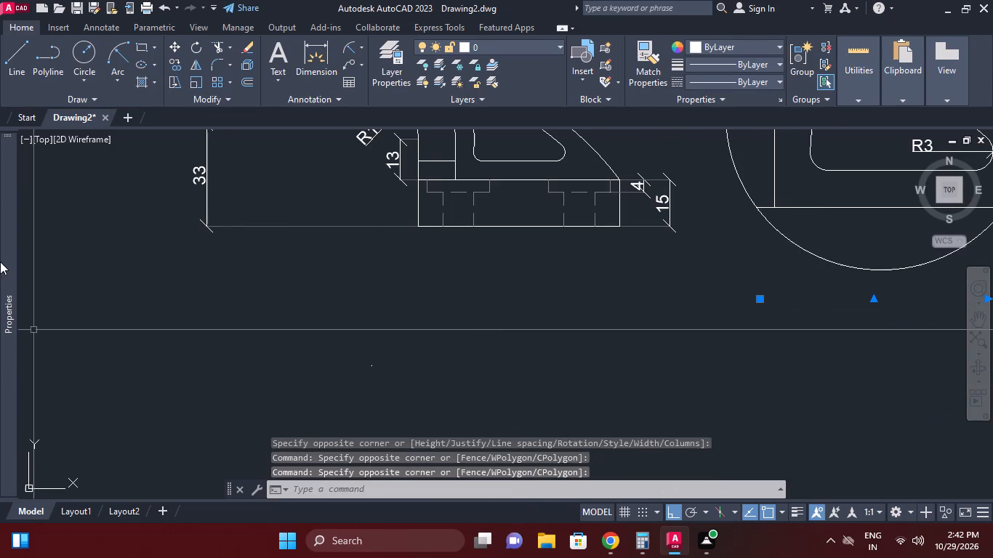
scroll(129, 413, down, 1)
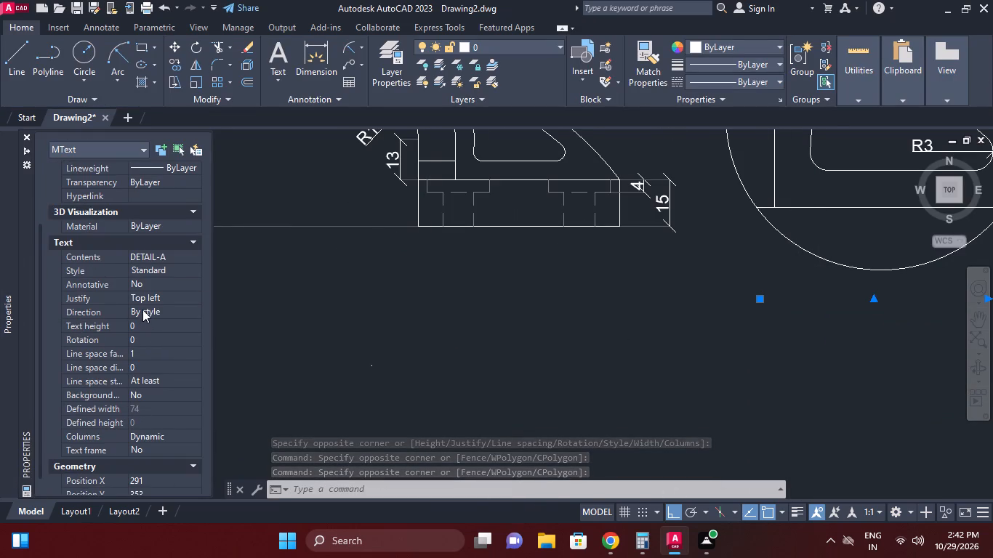
scroll(141, 306, up, 1)
scroll(141, 306, down, 1)
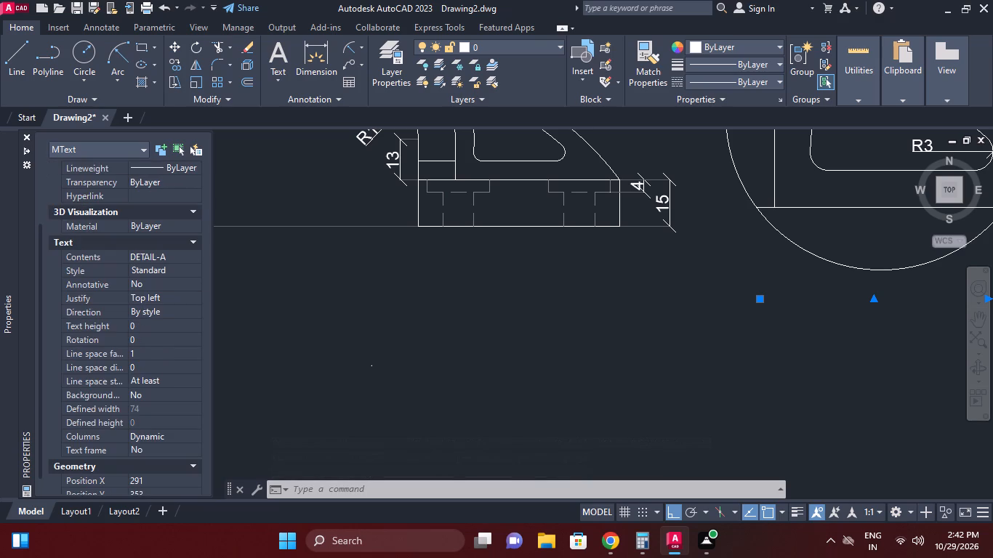
click(150, 327)
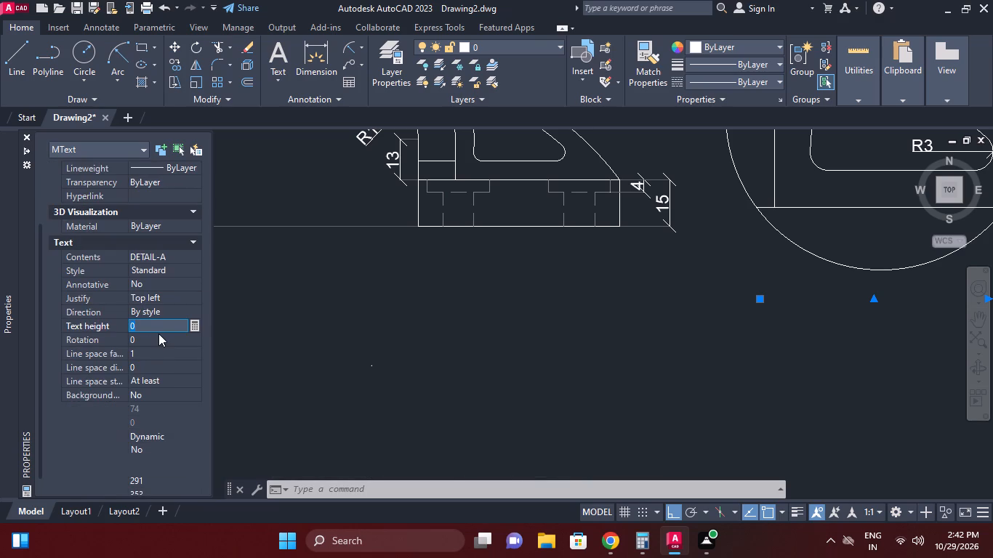
key(8)
key(Return)
Move the DETAIL-A label horizontally so it sits centred beneath the circular rib detail.
scroll(240, 333, down, 1)
right_click(760, 307)
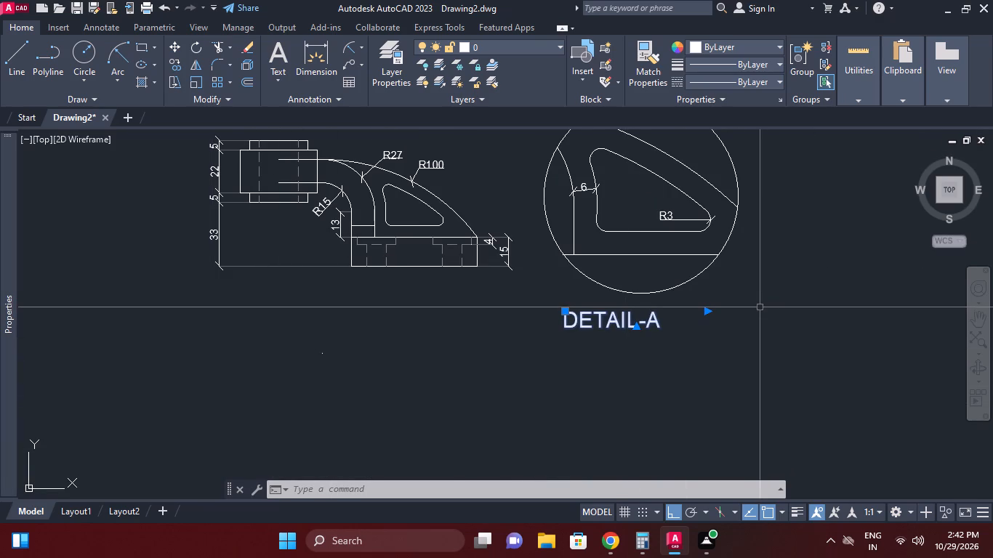
click(800, 254)
click(717, 367)
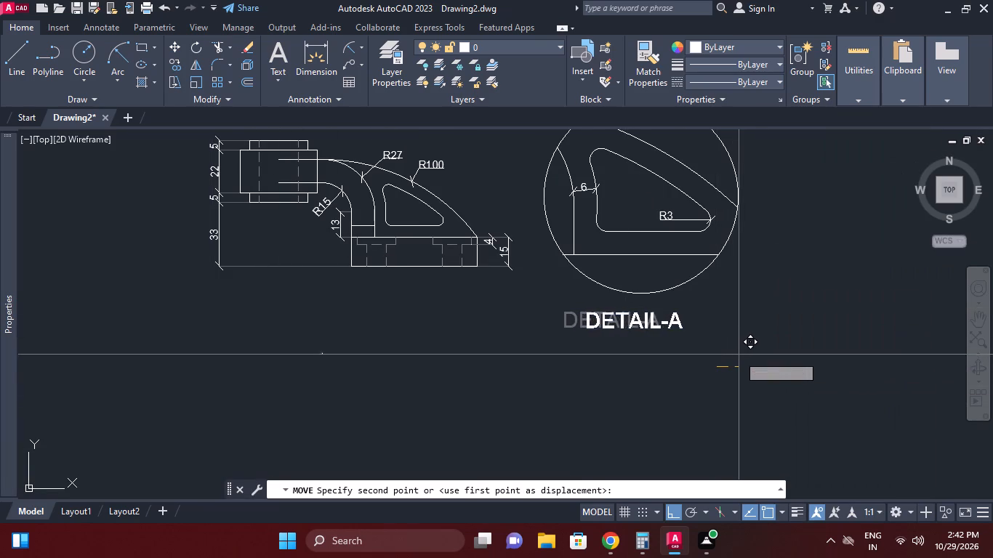
click(749, 347)
Move the entire drawing, including both views, the rib detail, dimensions and label, straight down toward the X axis.
scroll(751, 331, down, 1)
middle_drag(751, 331, 736, 339)
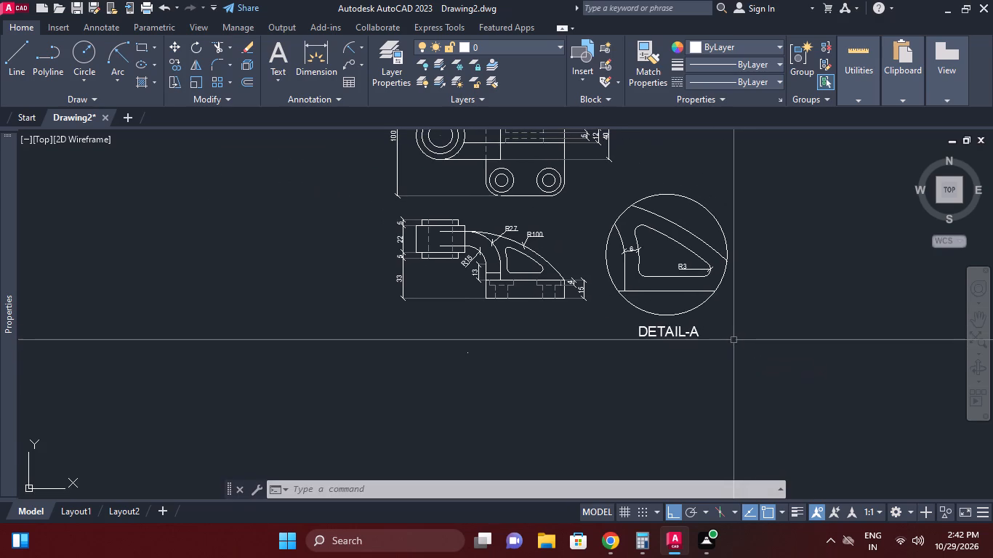
middle_drag(725, 344, 720, 354)
scroll(725, 344, down, 1)
middle_drag(587, 247, 583, 269)
scroll(583, 269, down, 2)
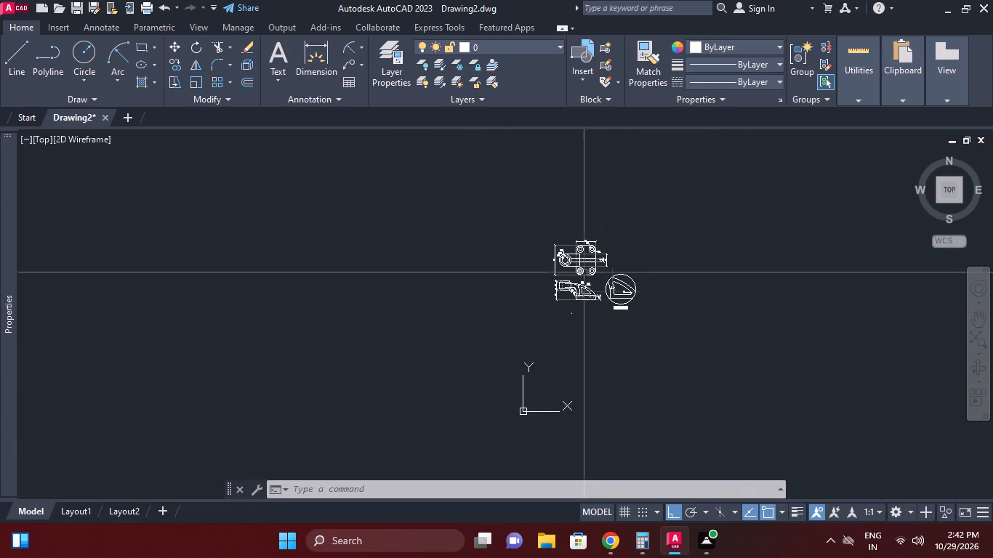
drag(668, 333, 659, 320)
click(510, 200)
right_click(510, 200)
click(559, 270)
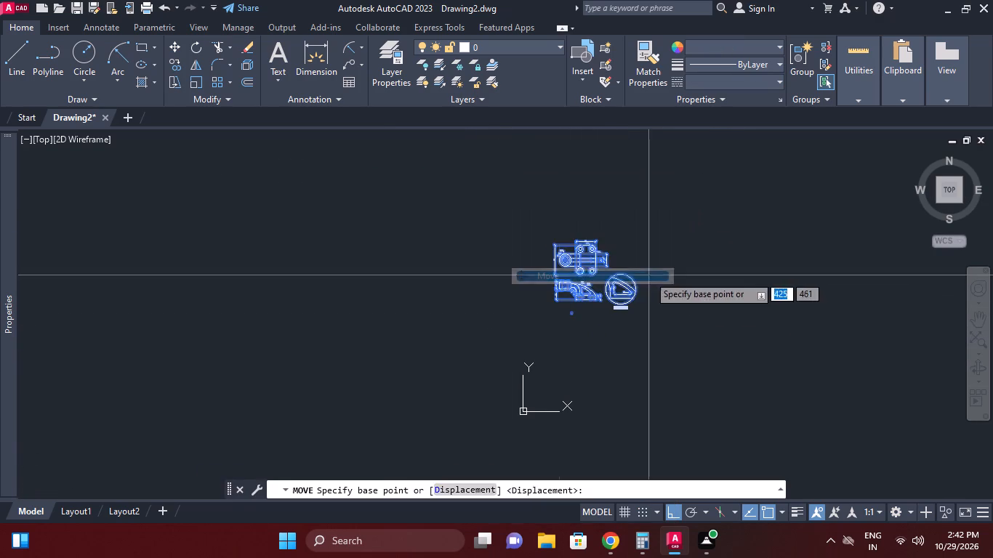
click(648, 275)
click(667, 360)
Save the drawing as PART_21 in the fuji_Work folder on the Desktop.
scroll(627, 355, up, 3)
scroll(555, 352, up, 1)
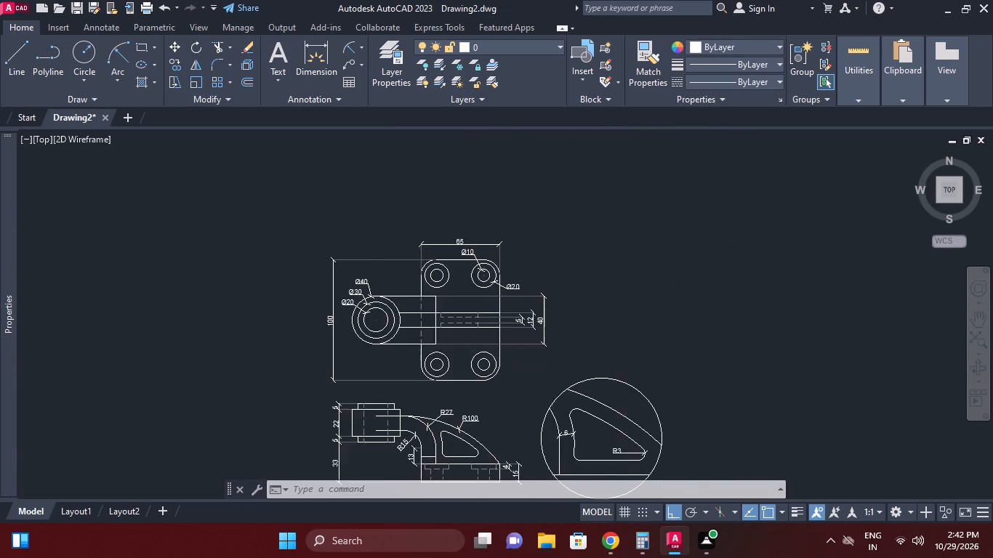
middle_drag(555, 352, 600, 303)
scroll(509, 323, down, 1)
middle_drag(509, 320, 523, 288)
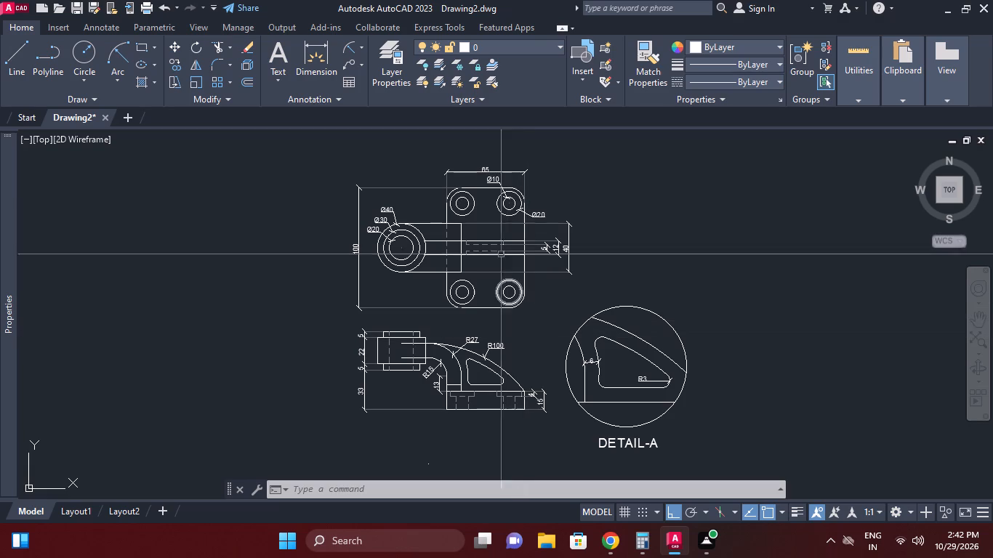
key(ctrl+s)
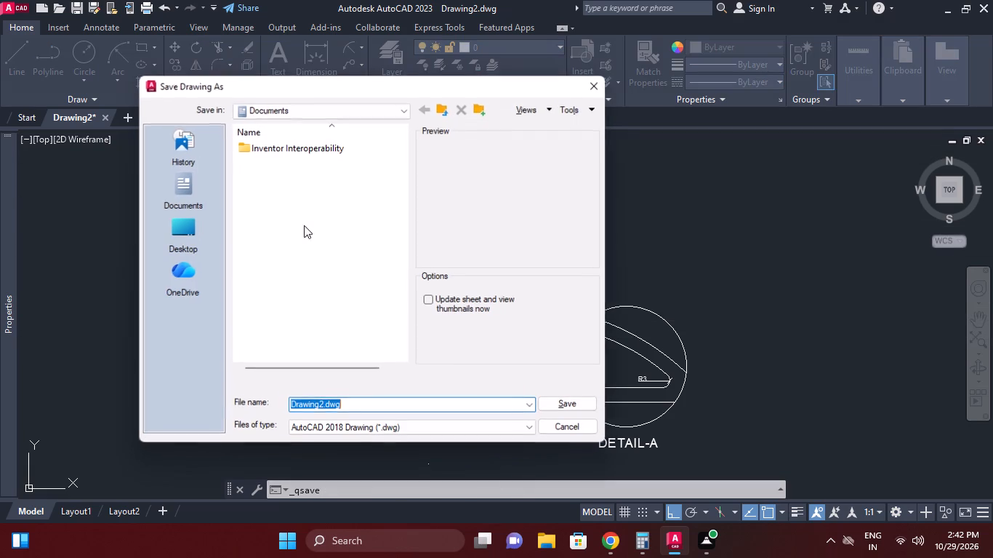
click(295, 118)
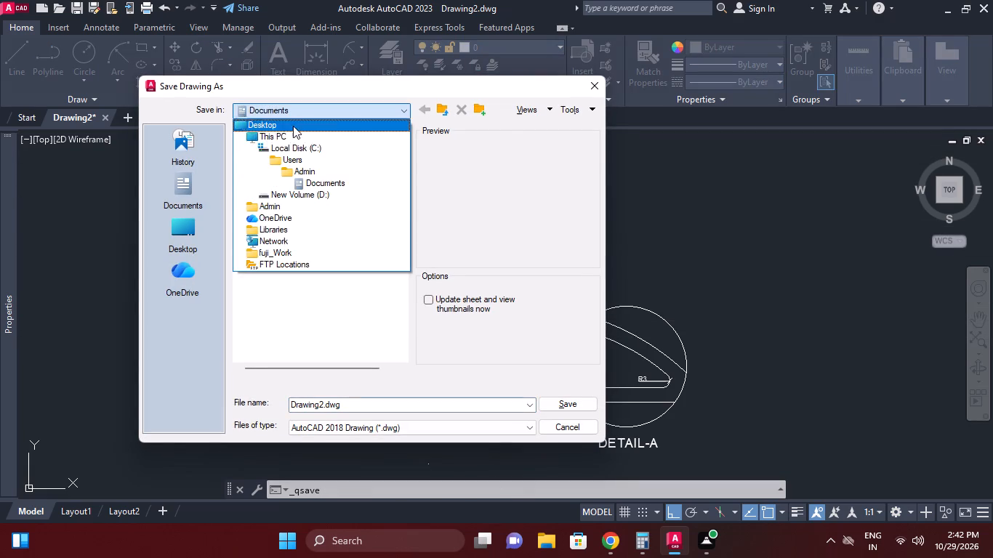
click(293, 126)
double_click(282, 217)
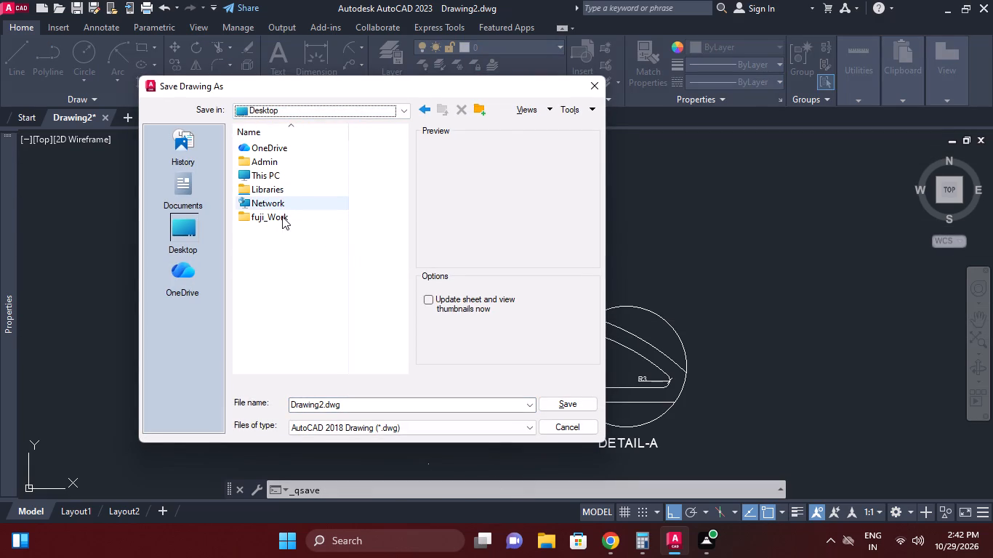
scroll(292, 294, down, 5)
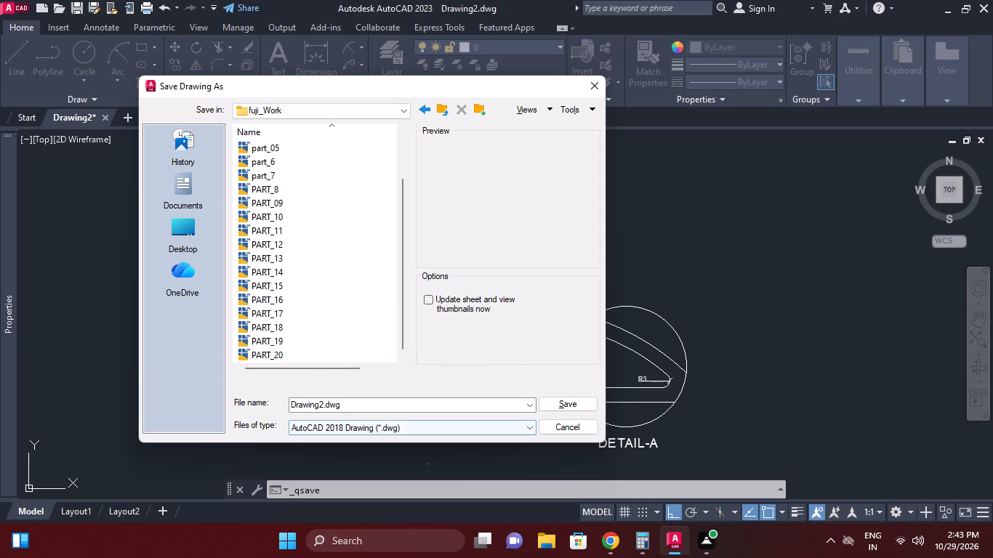
click(296, 359)
click(343, 400)
click(338, 405)
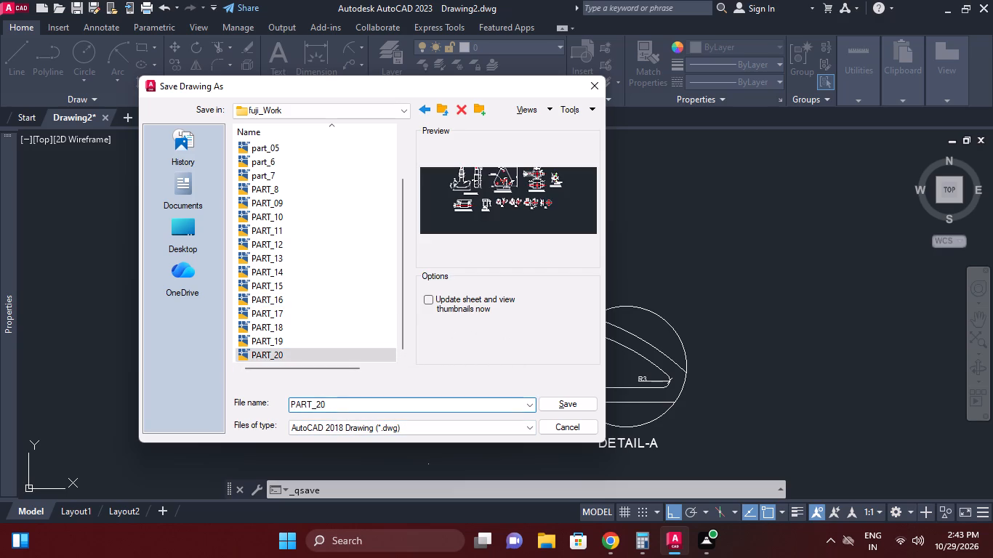
key(BackSpace)
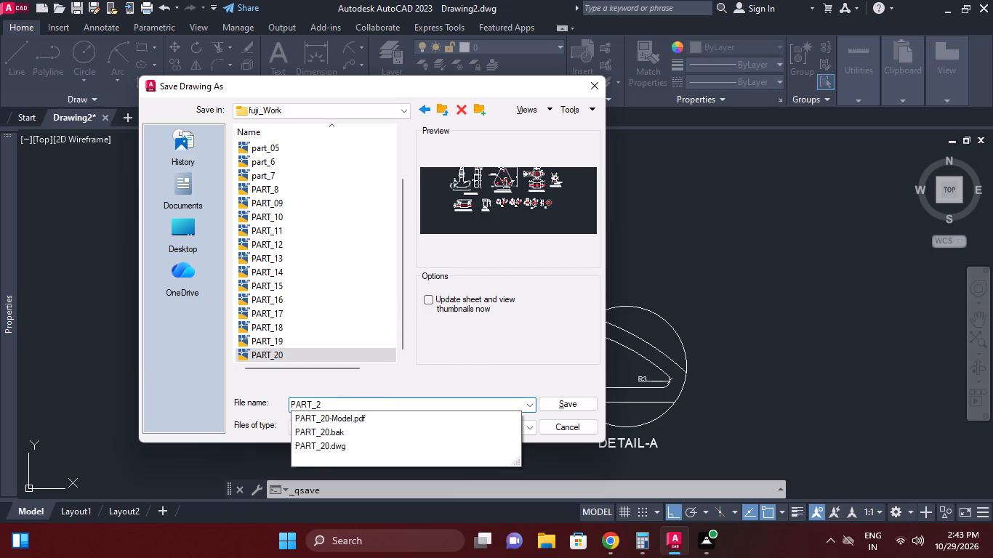
key(1)
click(579, 409)
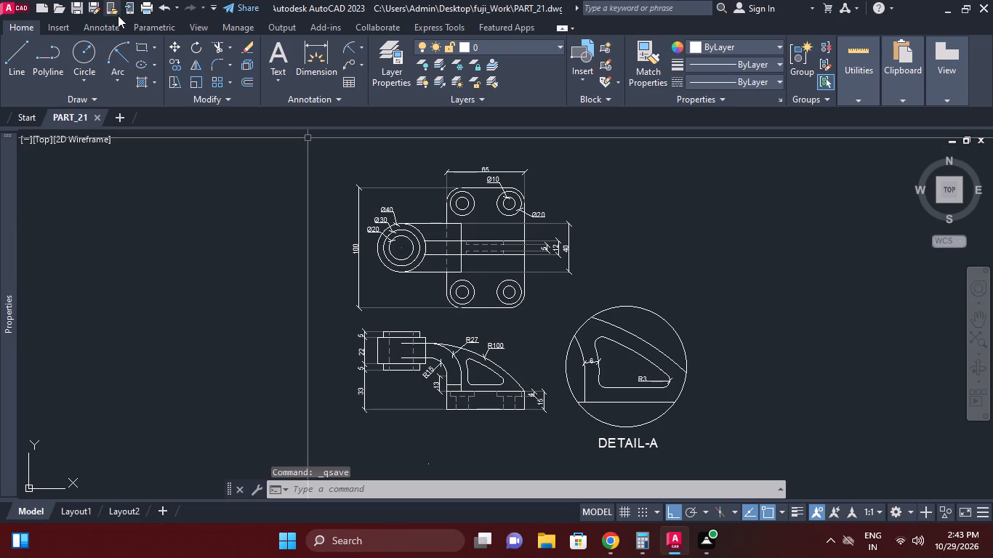
Set up a plot with the DWG To PDF.pc3 plotter, a window enclosing all views and the label, and centred output.
click(148, 14)
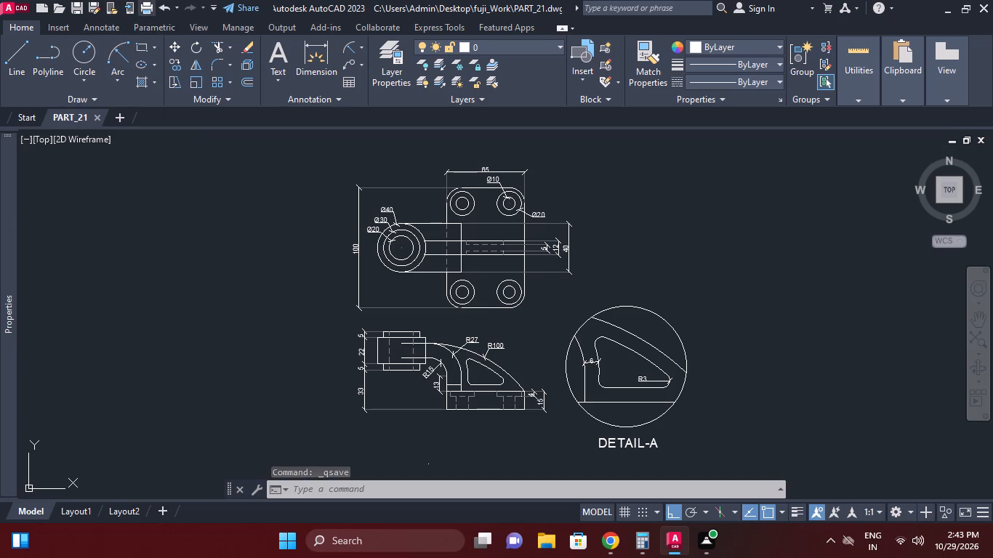
click(306, 161)
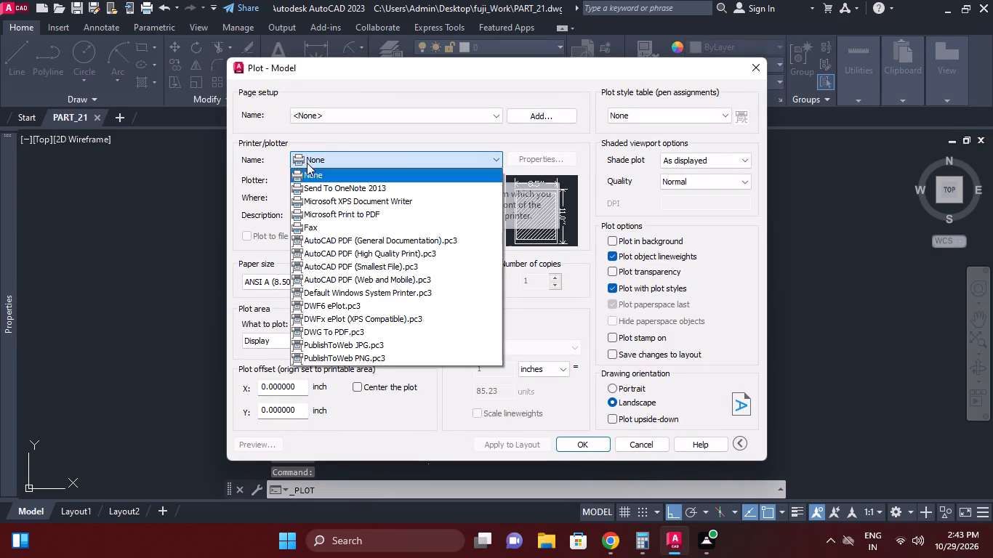
click(340, 329)
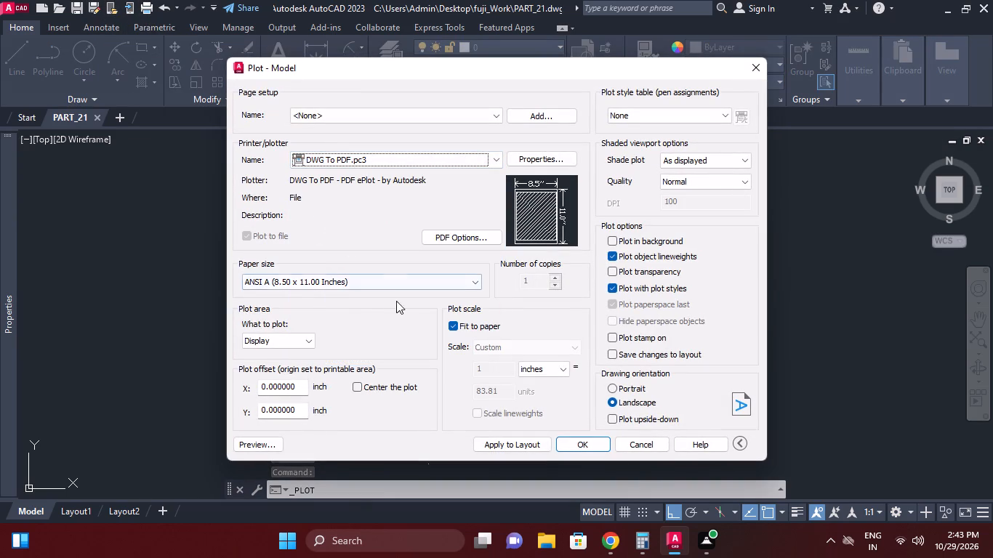
click(301, 336)
click(282, 384)
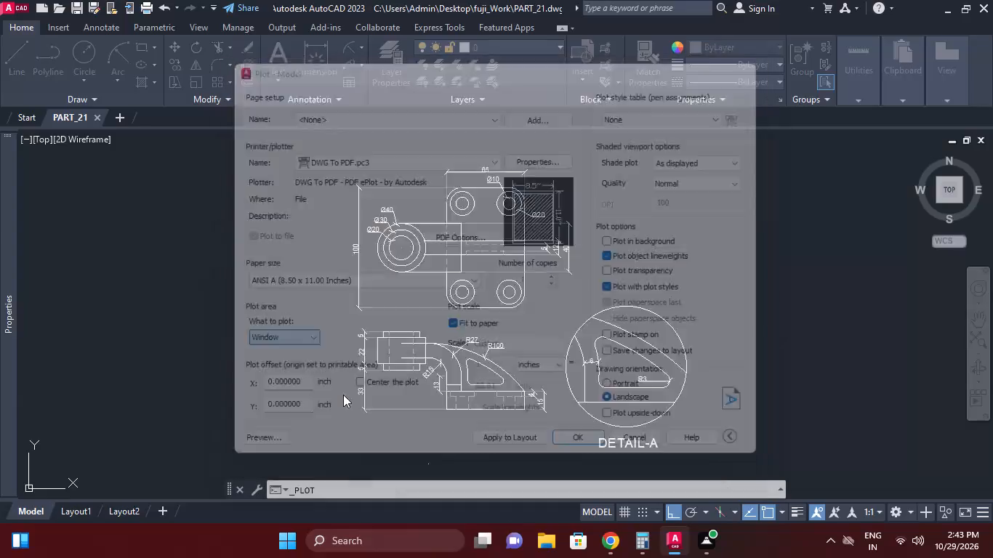
click(334, 146)
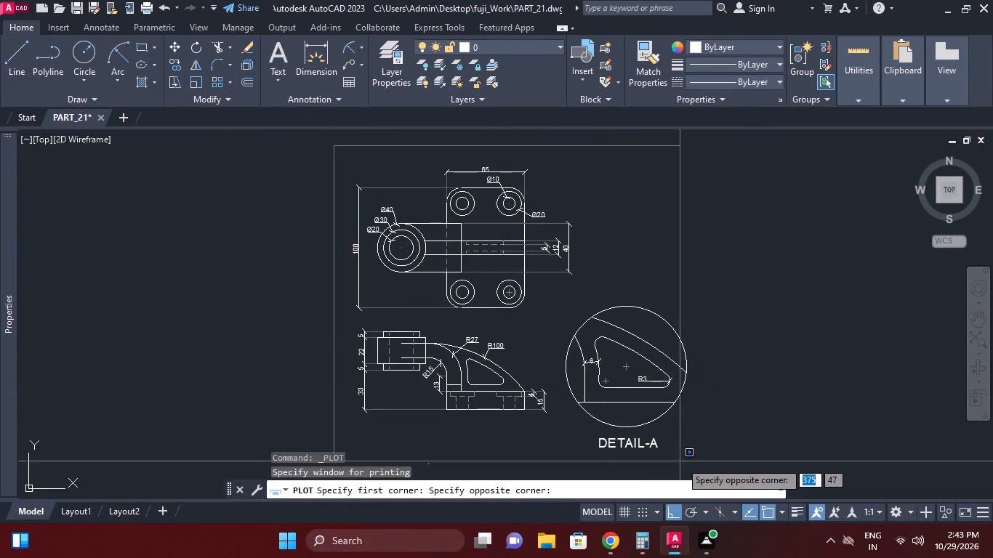
click(723, 478)
click(392, 389)
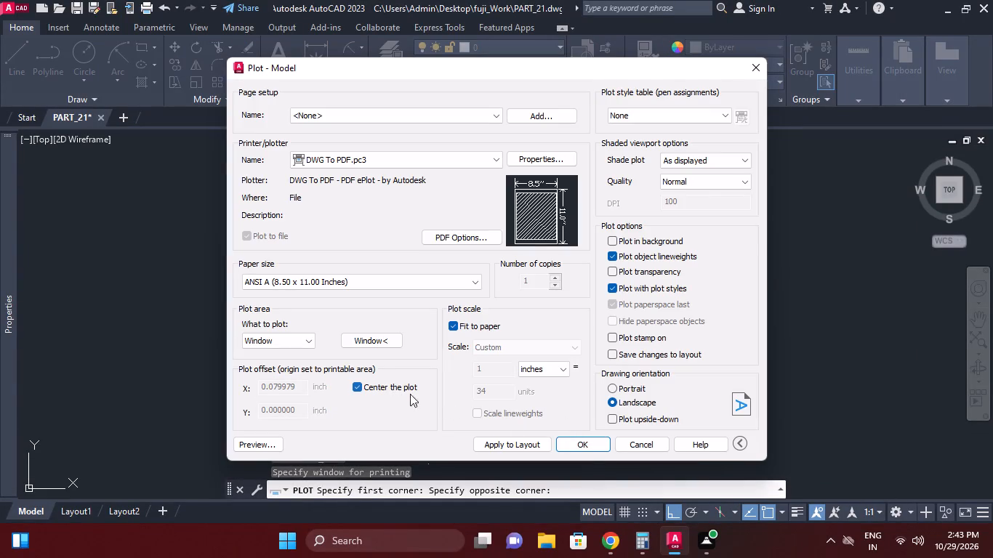
Plot the drawing to PART_21-Model.pdf in the Desktop's fuji_Work folder, and close the PDF that opens.
click(589, 445)
click(299, 115)
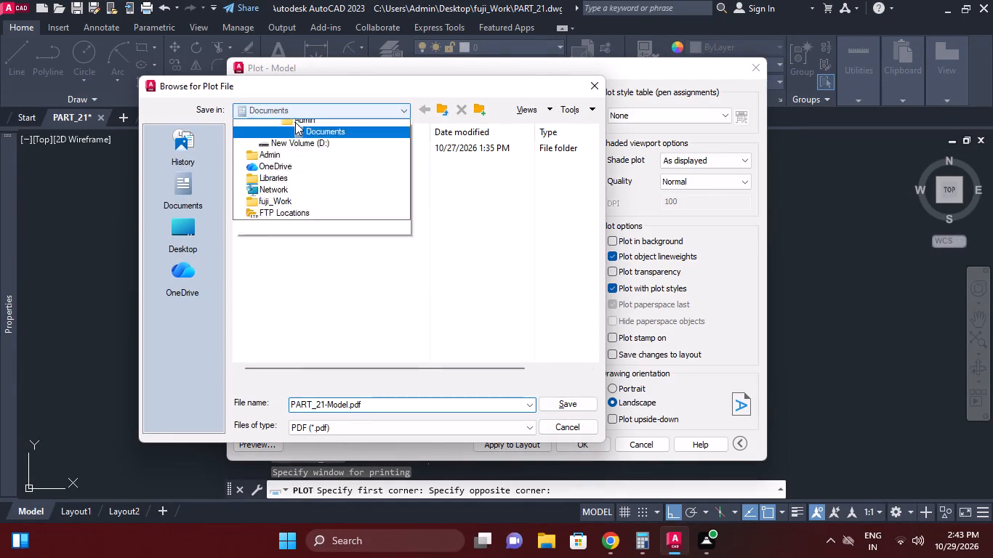
click(293, 129)
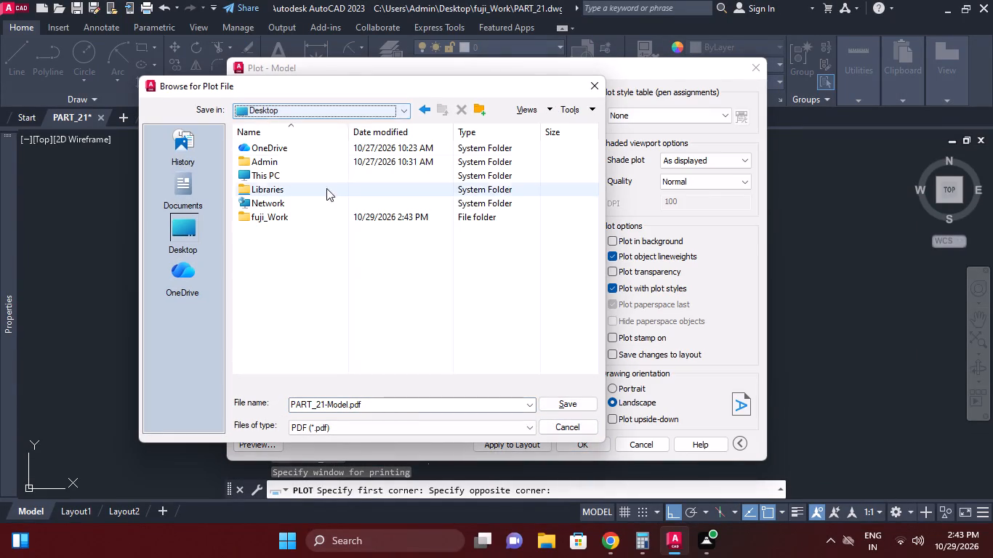
double_click(286, 216)
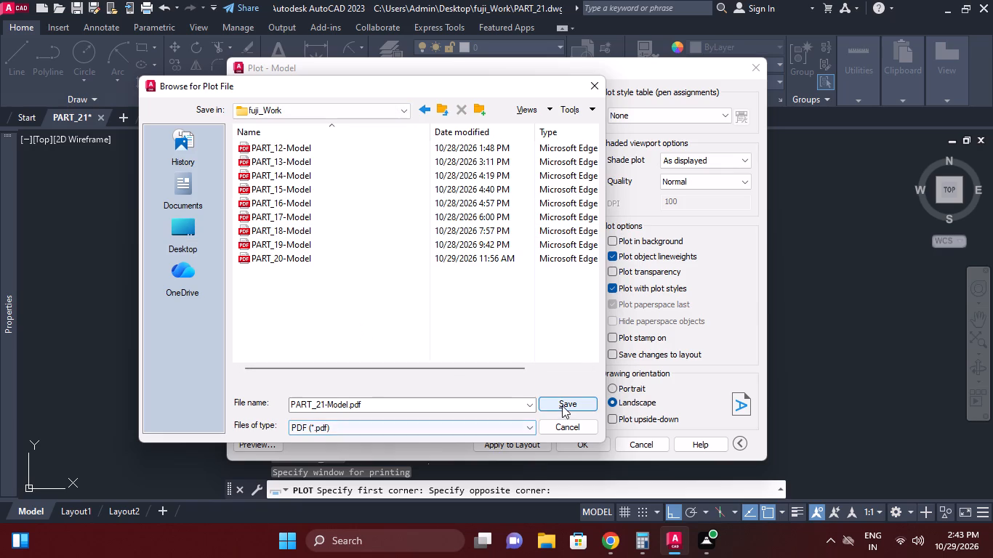
click(562, 405)
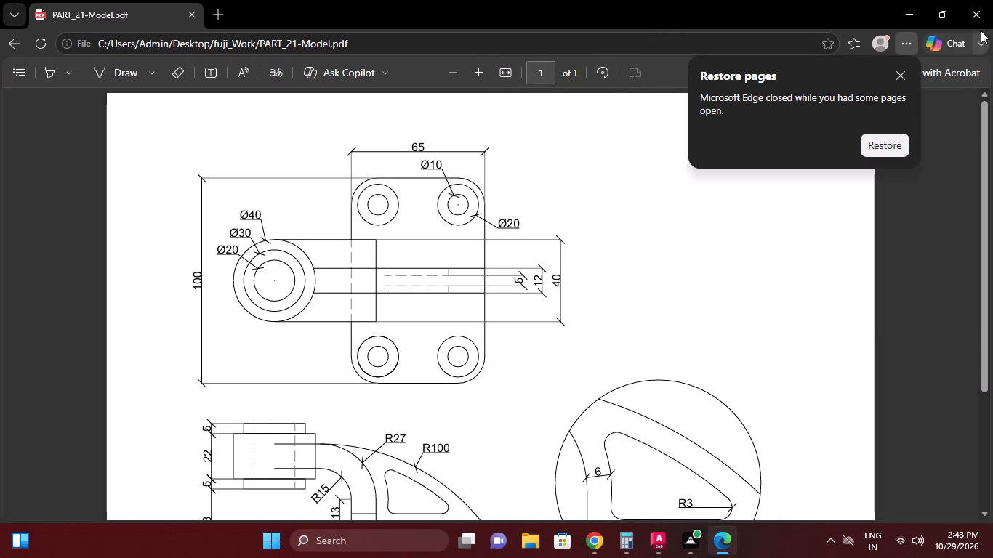
click(982, 15)
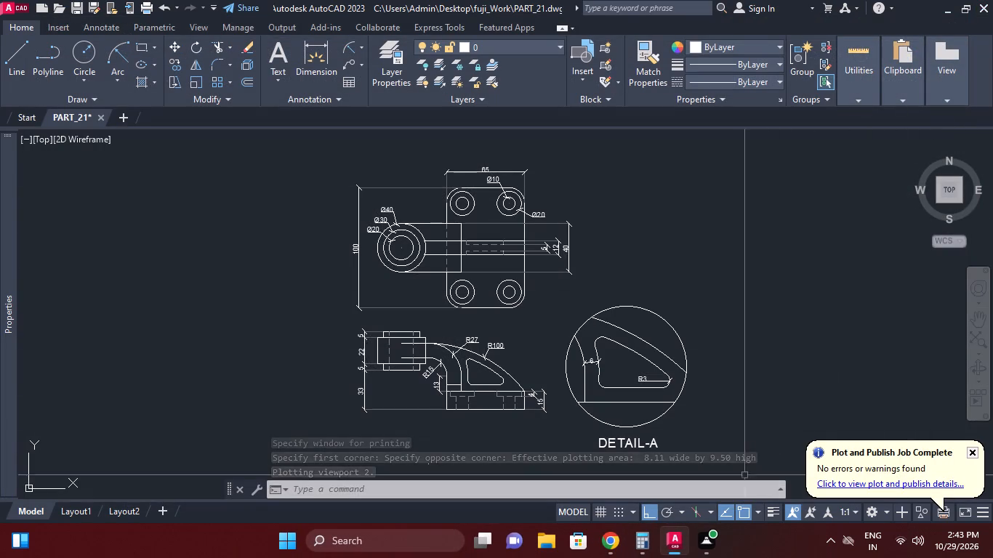